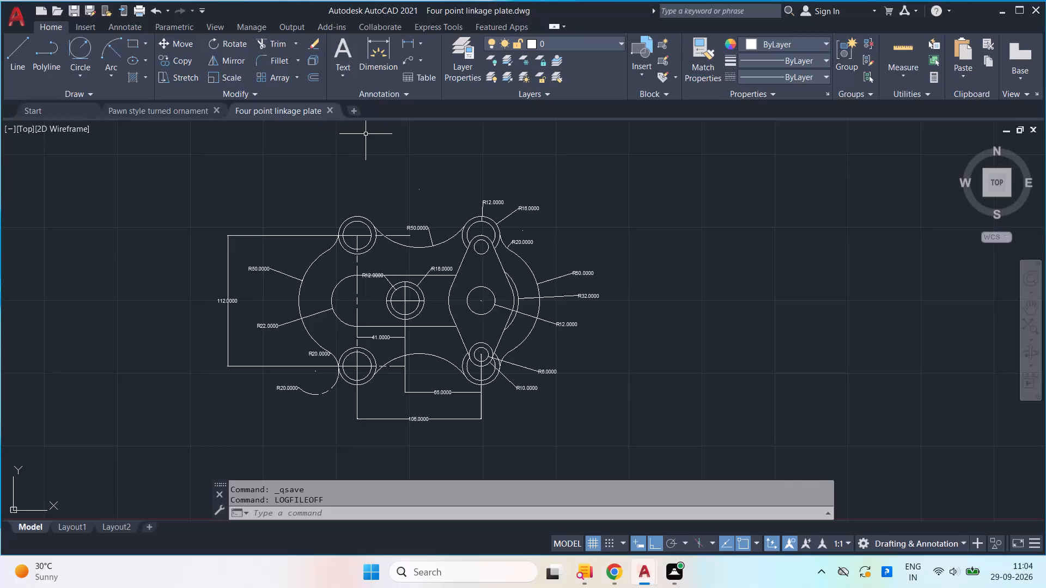
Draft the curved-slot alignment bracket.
Create a new blank drawing alongside the open Four point linkage plate drawing.
{"action": "left_click", "coordinate": [359, 108]}
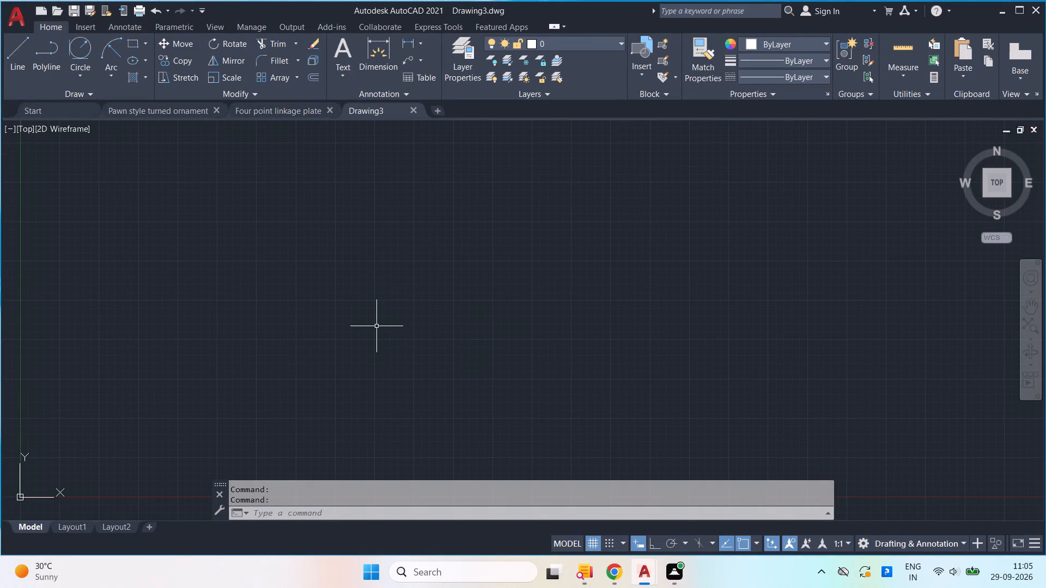
Turn on log file recording for the new drawing with the LOGFILEON command.
{"action": "type", "text": "log"}
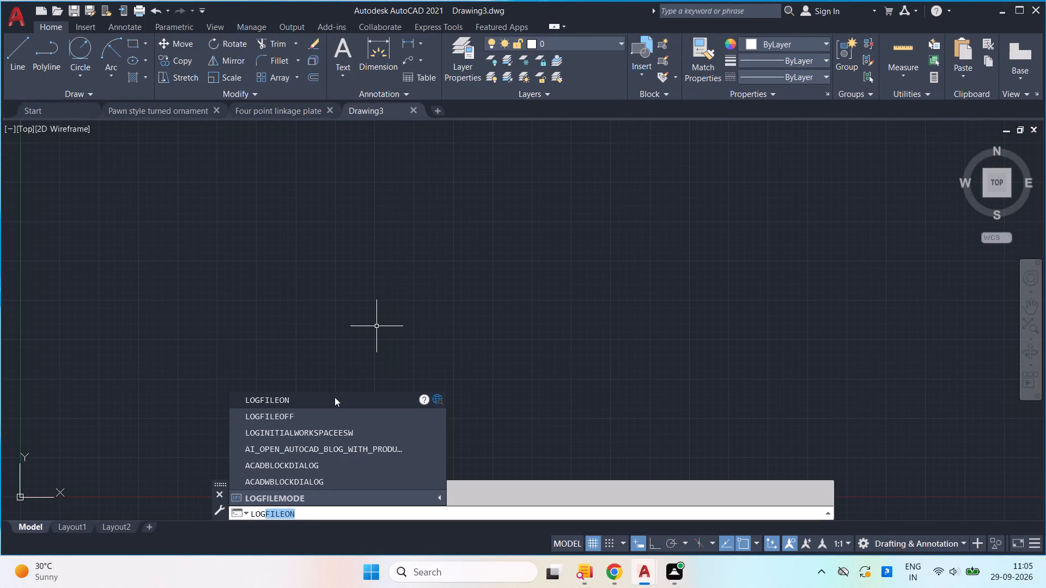
{"action": "left_click", "coordinate": [332, 400]}
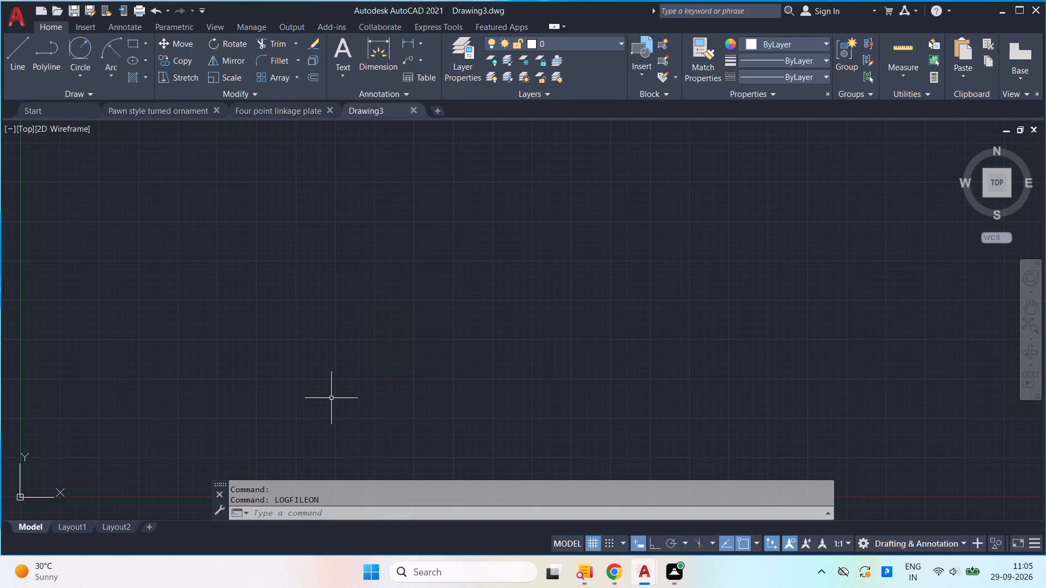
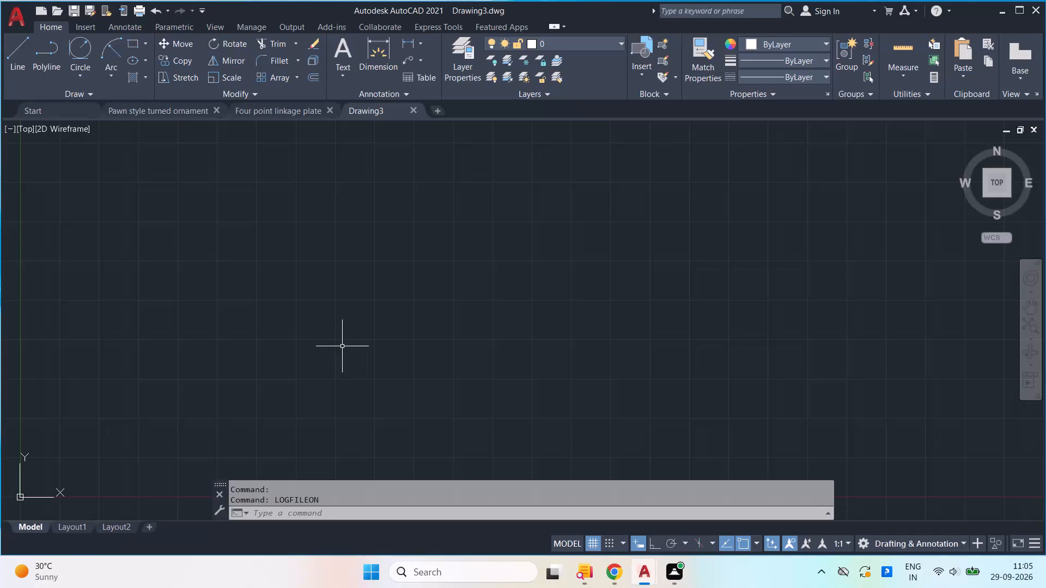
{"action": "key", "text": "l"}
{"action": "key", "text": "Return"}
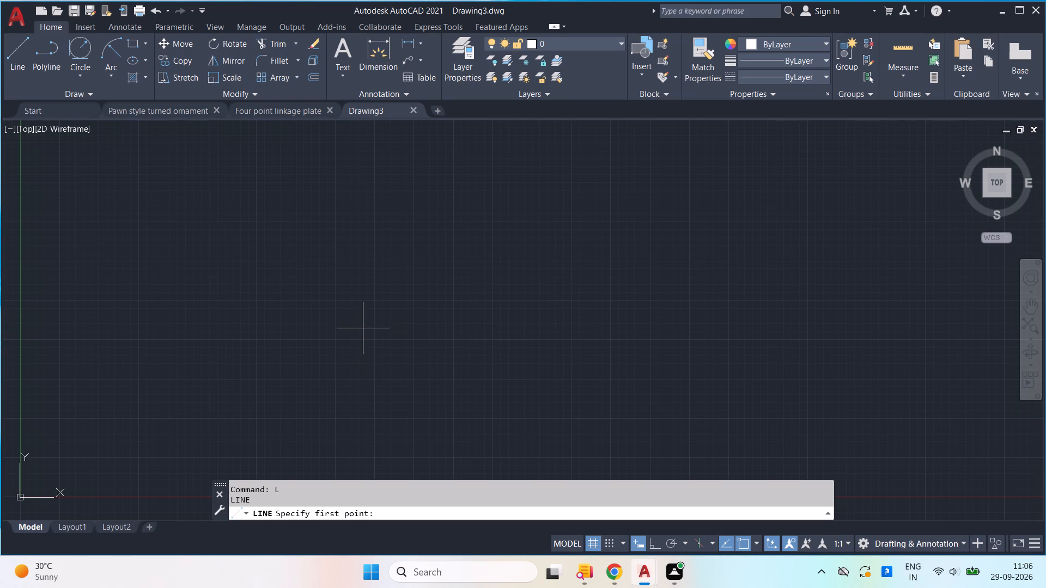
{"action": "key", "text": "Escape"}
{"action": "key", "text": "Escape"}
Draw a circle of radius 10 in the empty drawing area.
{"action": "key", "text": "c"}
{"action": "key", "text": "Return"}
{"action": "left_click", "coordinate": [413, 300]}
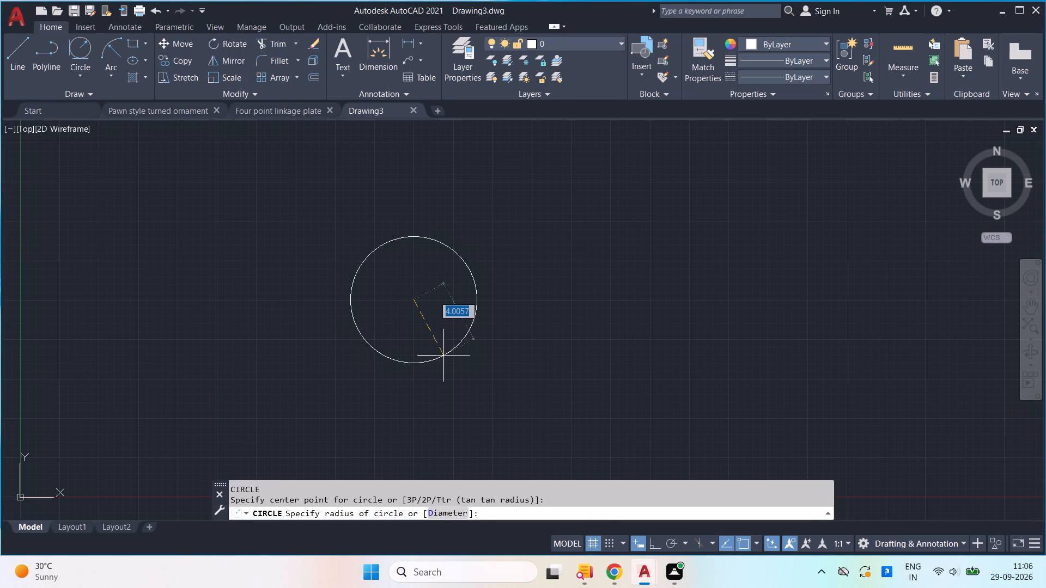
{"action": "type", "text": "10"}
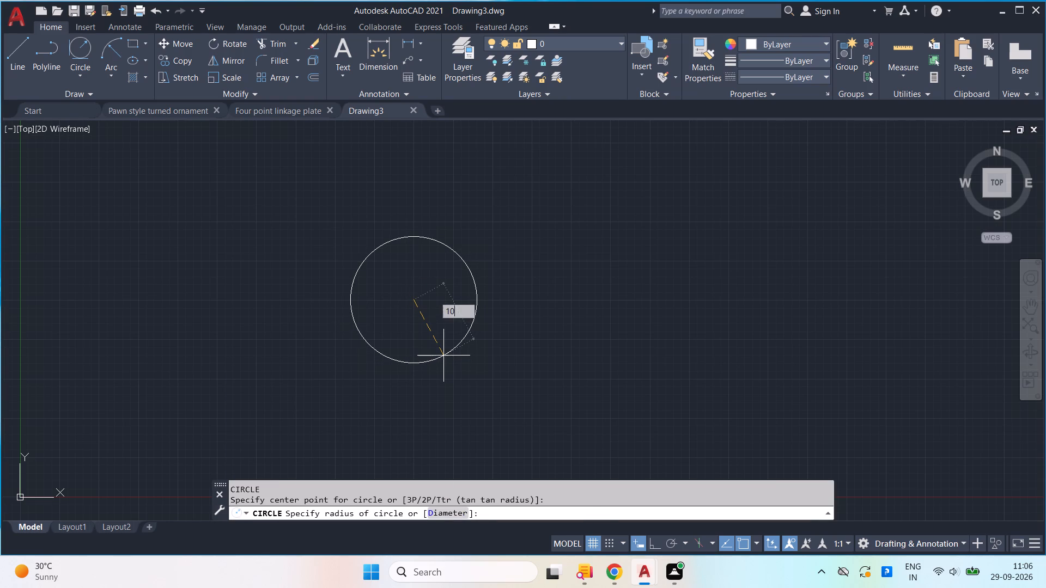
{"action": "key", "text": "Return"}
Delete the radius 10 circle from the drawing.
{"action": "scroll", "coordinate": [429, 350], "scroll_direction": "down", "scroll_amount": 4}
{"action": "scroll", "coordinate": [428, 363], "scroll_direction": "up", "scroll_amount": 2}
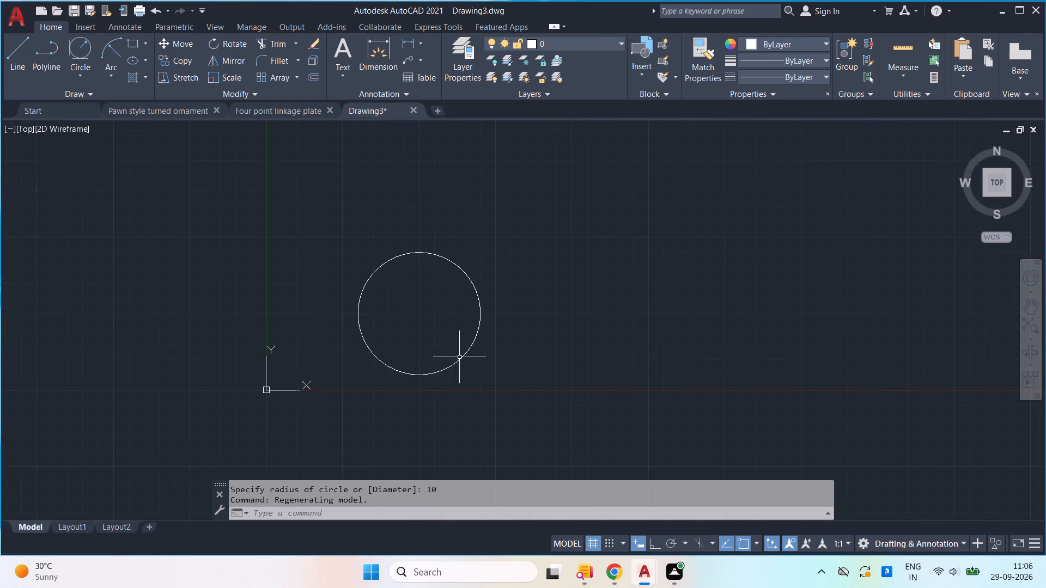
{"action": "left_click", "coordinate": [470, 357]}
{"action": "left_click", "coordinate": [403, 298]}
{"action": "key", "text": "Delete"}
Draw a circle of radius 10 in a clear area up and to the right of the origin.
{"action": "scroll", "coordinate": [496, 297], "scroll_direction": "down", "scroll_amount": 4}
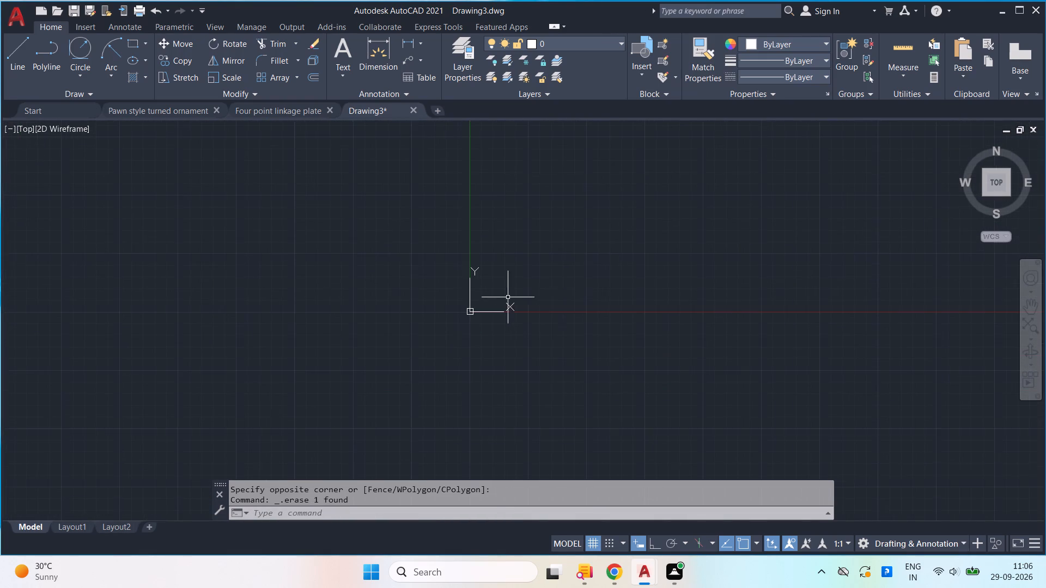
{"action": "middle_click_drag", "start_coordinate": [570, 292], "coordinate": [0, 569]}
{"action": "middle_click_drag", "start_coordinate": [351, 332], "coordinate": [159, 460]}
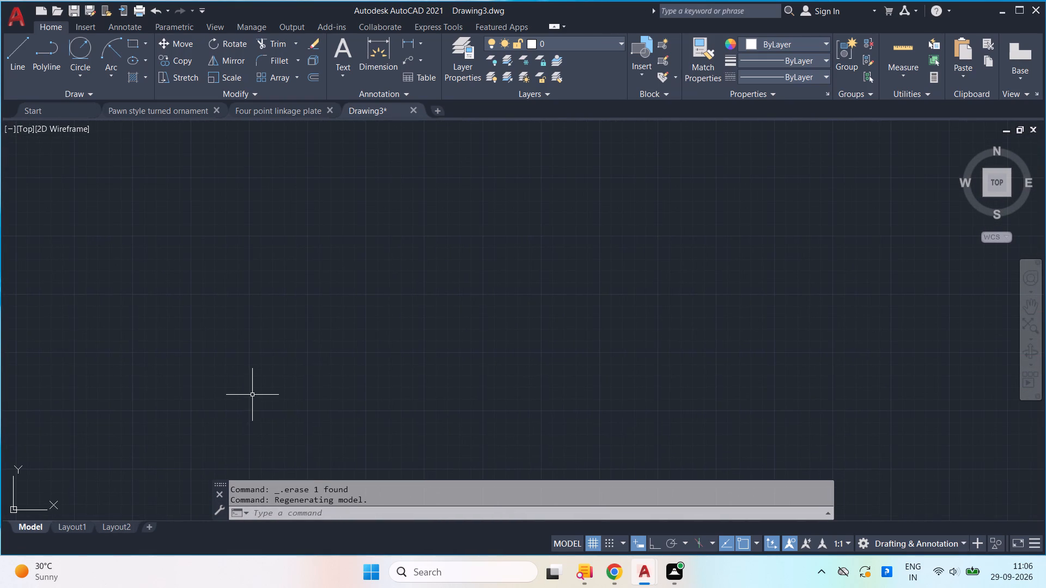
{"action": "key", "text": "c"}
{"action": "key", "text": "Return"}
{"action": "left_click", "coordinate": [330, 320]}
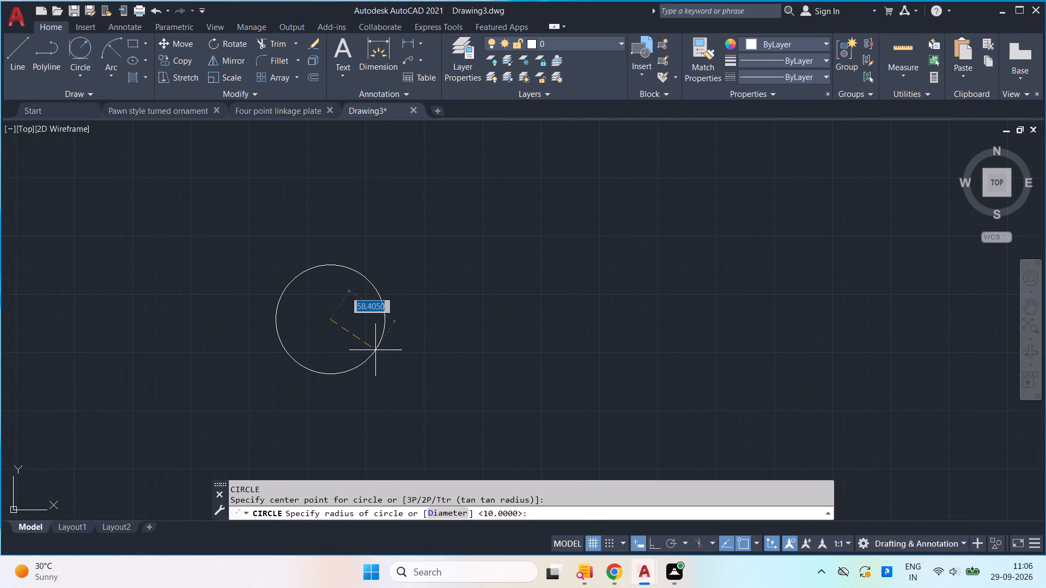
{"action": "type", "text": "10"}
{"action": "key", "text": "Return"}
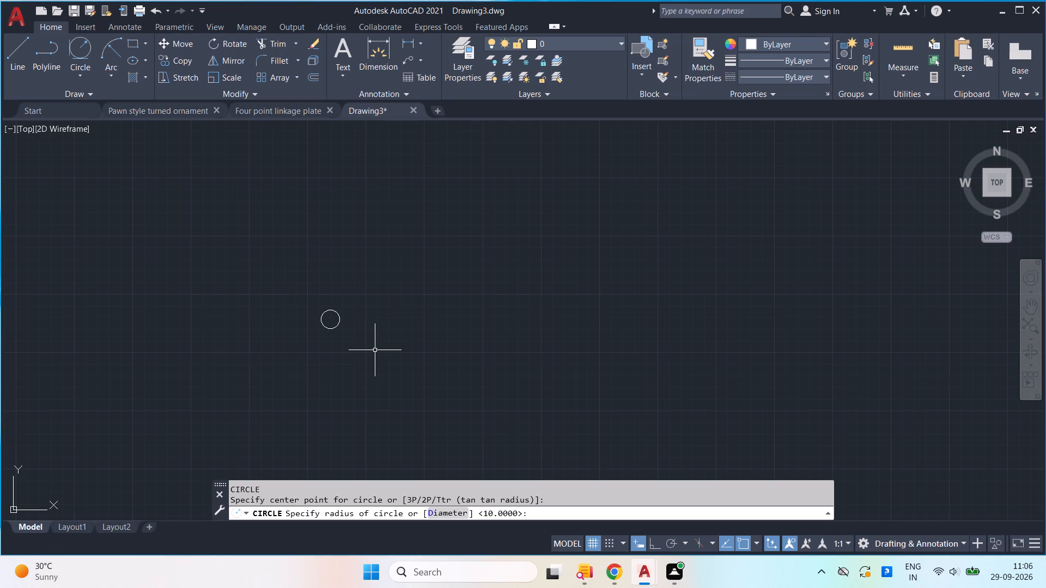
Draw a 45-unit horizontal line going right from the circle's top quadrant.
{"action": "scroll", "coordinate": [298, 333], "scroll_direction": "up", "scroll_amount": 1}
{"action": "scroll", "coordinate": [340, 314], "scroll_direction": "up", "scroll_amount": 2}
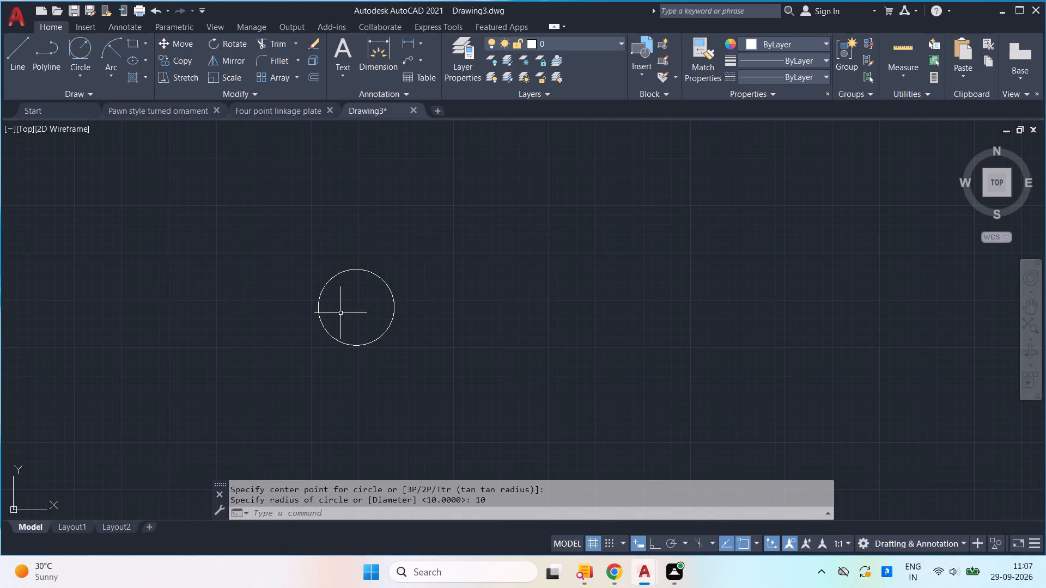
{"action": "key", "text": "l"}
{"action": "key", "text": "Return"}
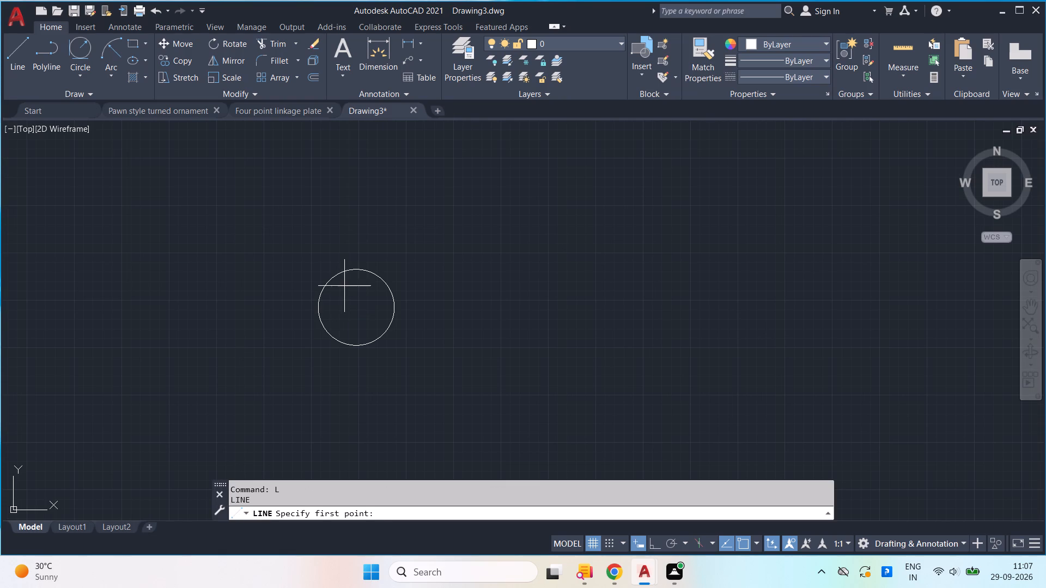
{"action": "left_click", "coordinate": [358, 267]}
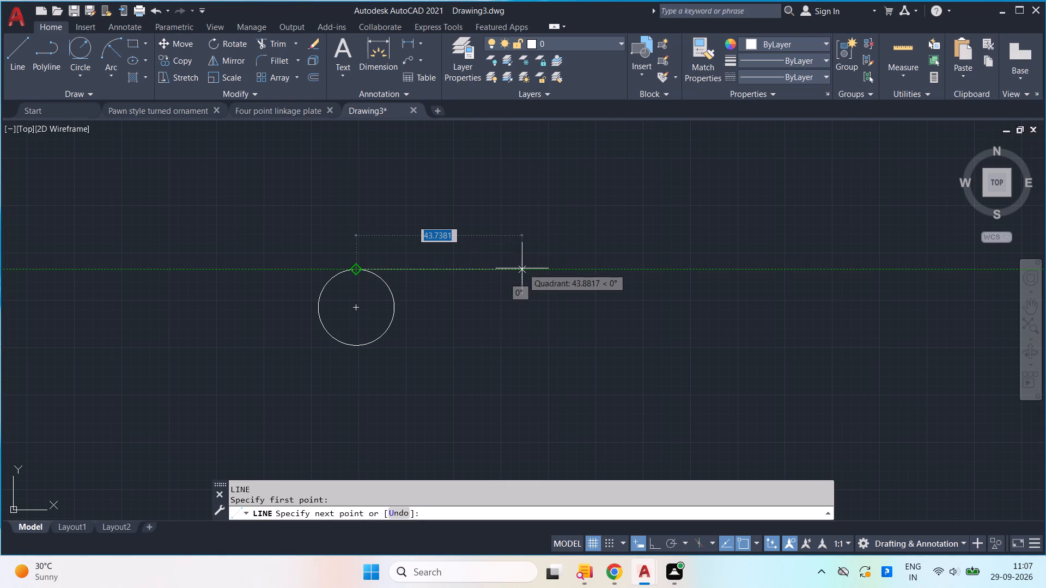
{"action": "type", "text": "45"}
{"action": "key", "text": "Return"}
{"action": "key", "text": "space"}
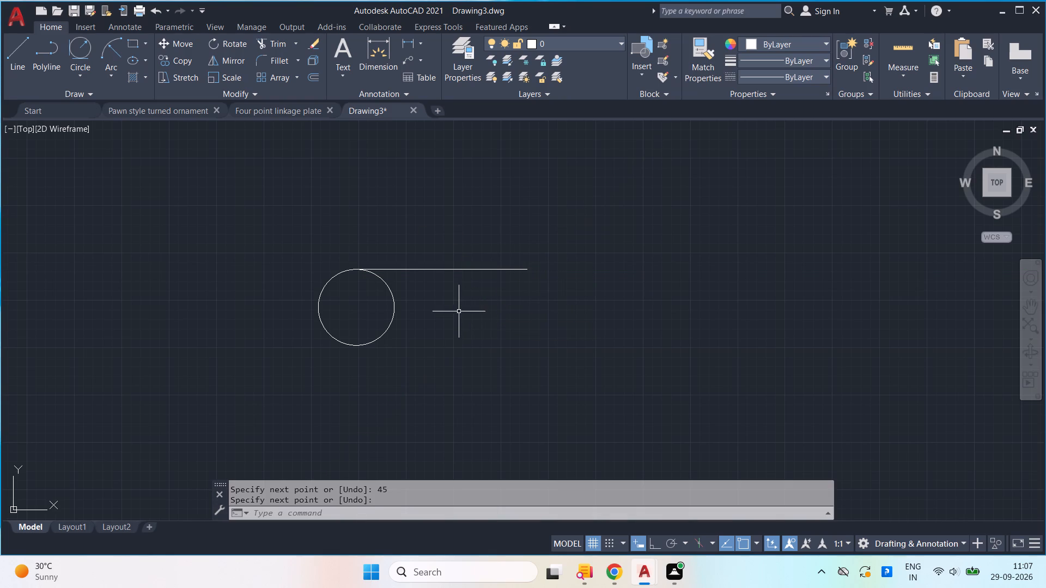
Mirror the 45-unit line about a horizontal axis through the circle's center with Ortho on, keeping the original line.
{"action": "left_click", "coordinate": [461, 302]}
{"action": "left_click", "coordinate": [427, 244]}
{"action": "type", "text": "mi"}
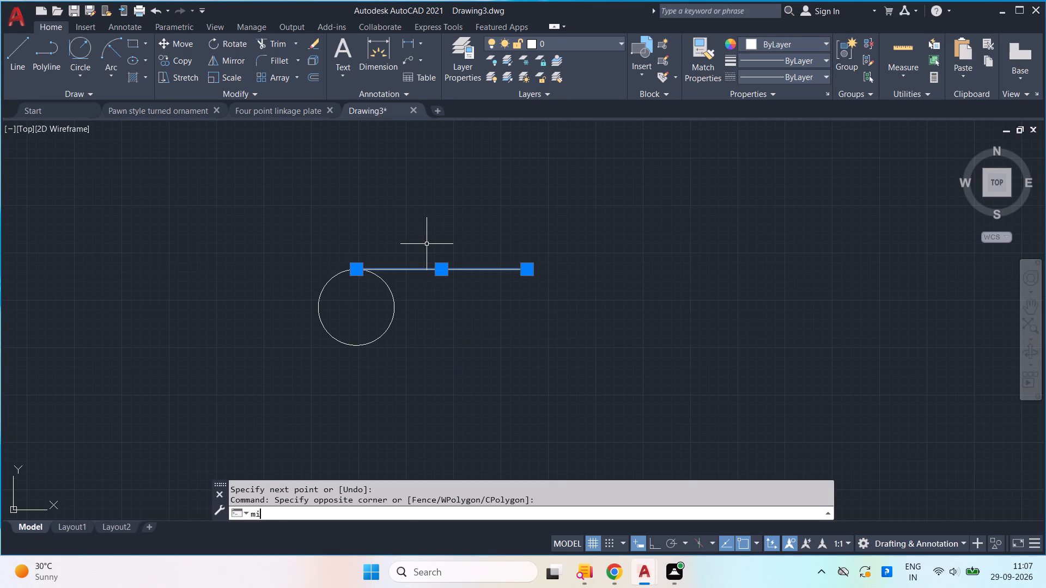
{"action": "key", "text": "Return"}
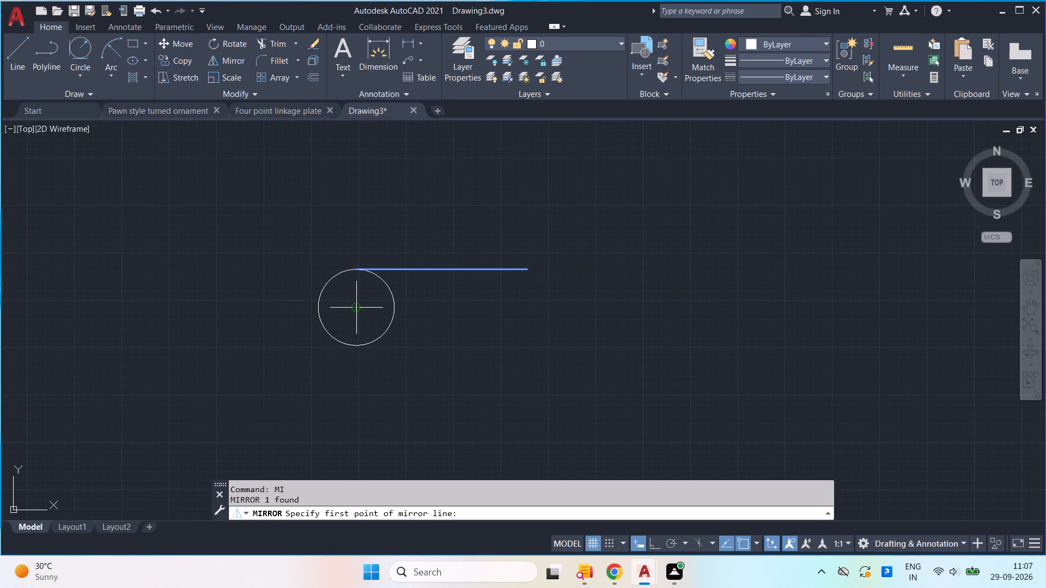
{"action": "left_click", "coordinate": [360, 310]}
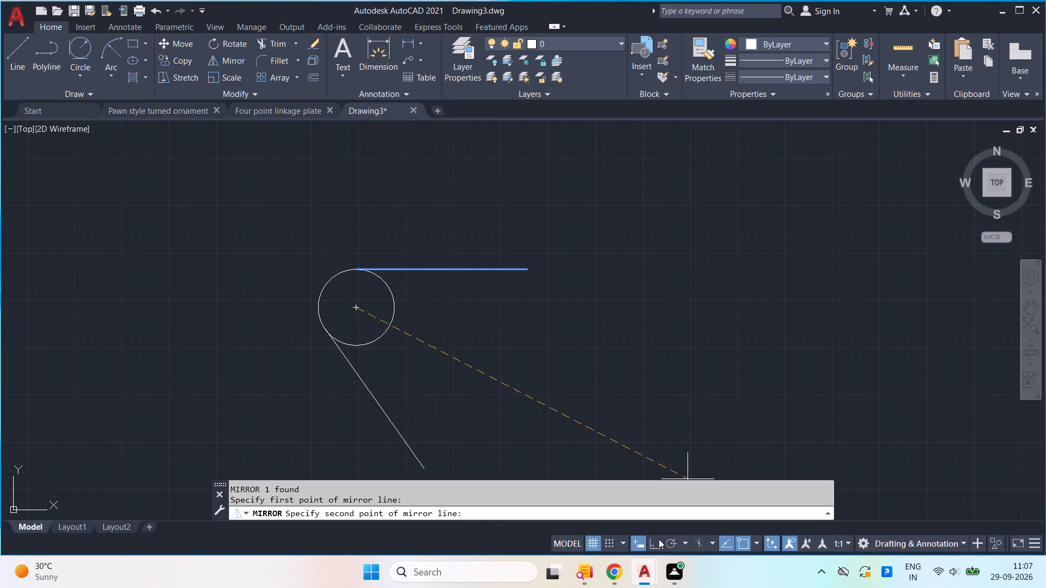
{"action": "left_click", "coordinate": [659, 539]}
{"action": "left_click", "coordinate": [225, 315]}
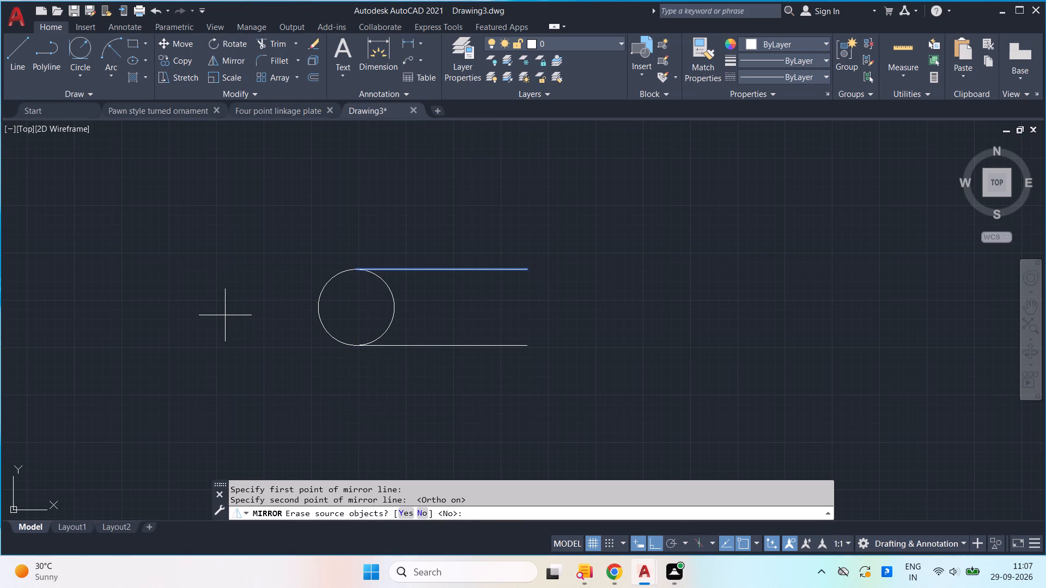
{"action": "key", "text": "Return"}
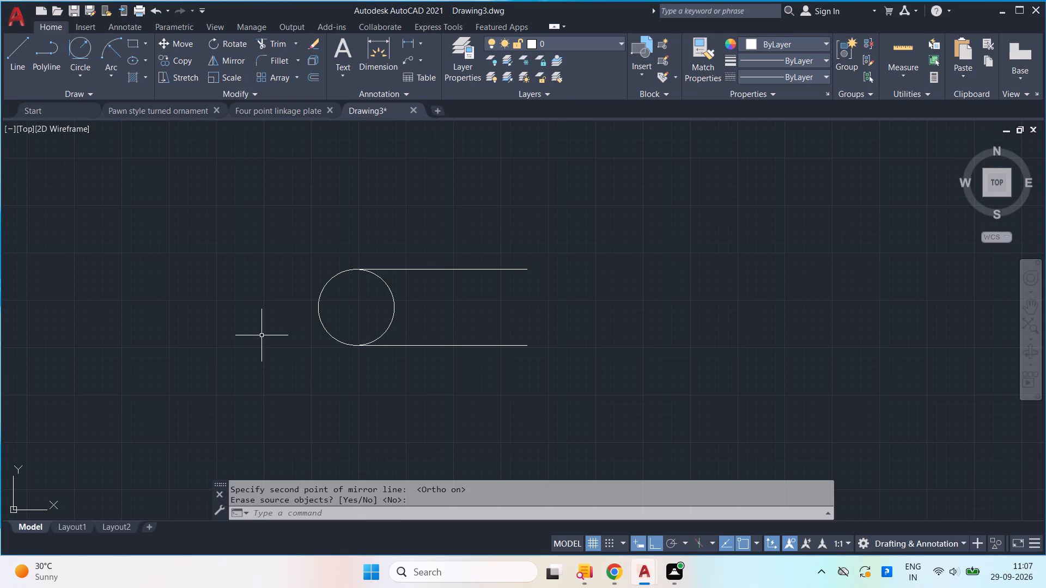
Draw two connected lines from the circle's center, 20 units to the right and 22.5 units straight up.
{"action": "middle_click_drag", "start_coordinate": [429, 299], "coordinate": [404, 311]}
{"action": "scroll", "coordinate": [429, 299], "scroll_direction": "up", "scroll_amount": 1}
{"action": "scroll", "coordinate": [398, 312], "scroll_direction": "down", "scroll_amount": 1}
{"action": "middle_click", "coordinate": [398, 312]}
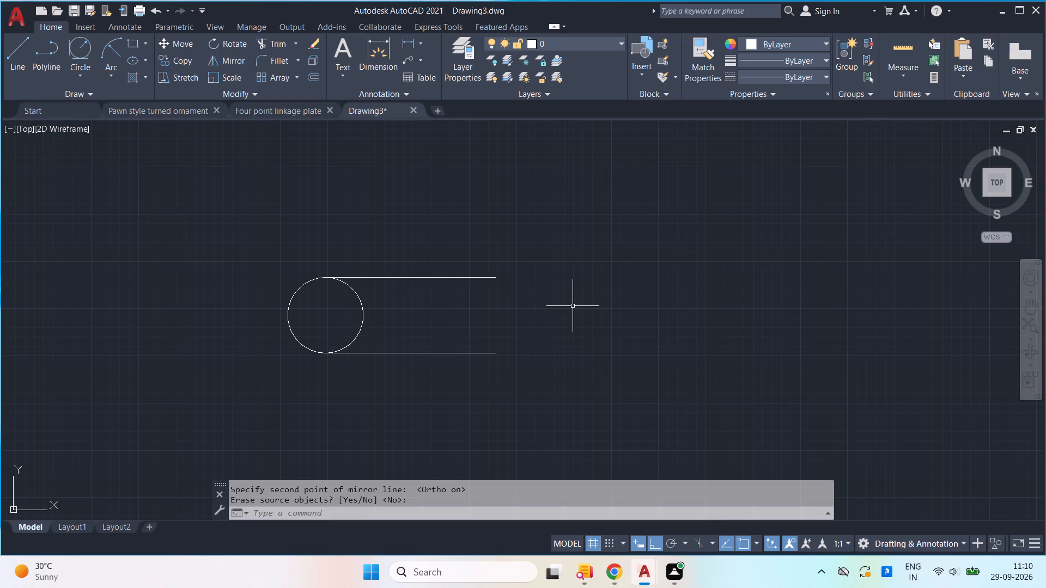
{"action": "key", "text": "l"}
{"action": "key", "text": "Return"}
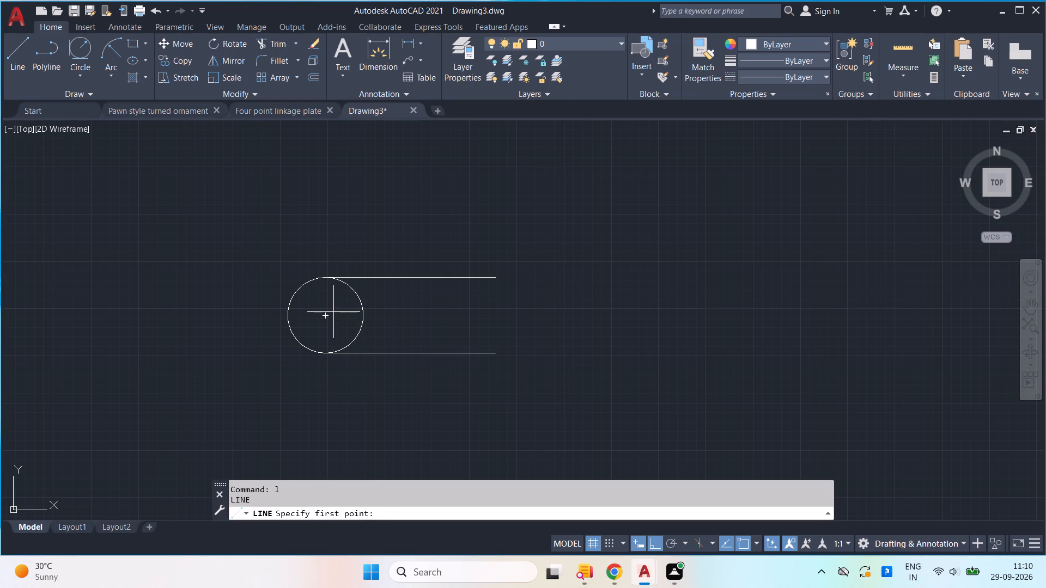
{"action": "left_click", "coordinate": [330, 314]}
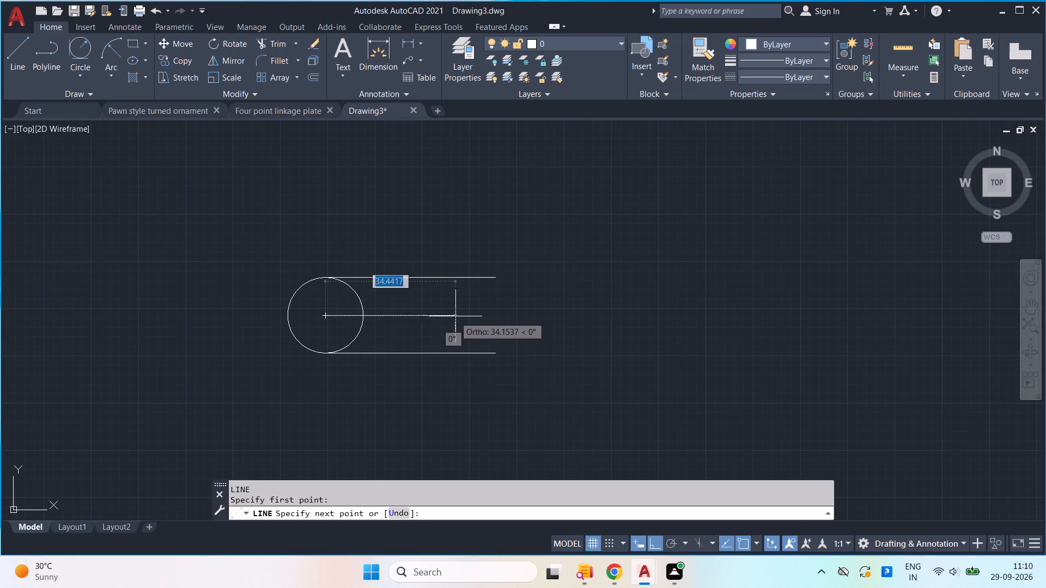
{"action": "type", "text": "20"}
{"action": "key", "text": "Return"}
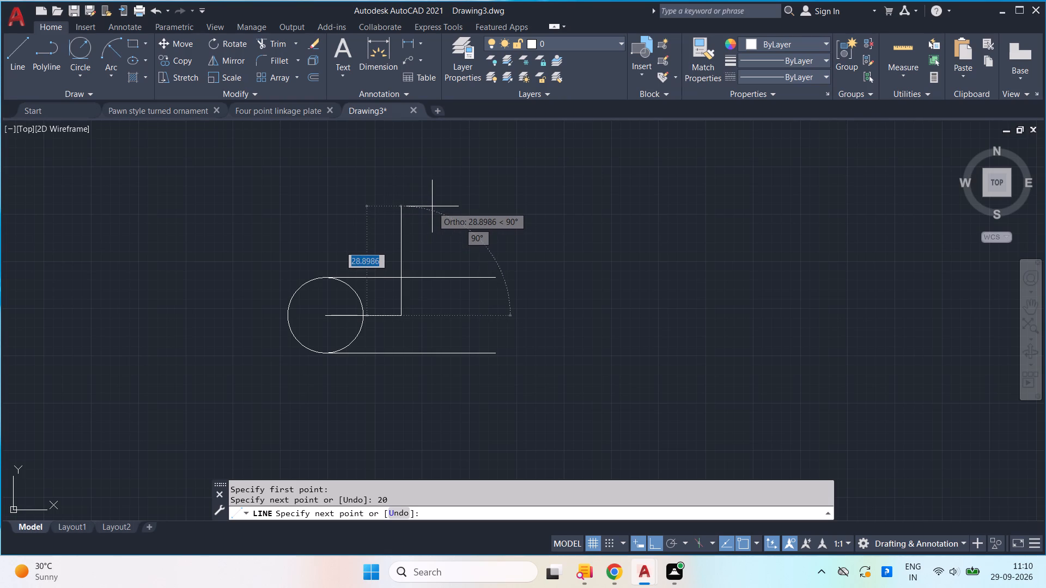
{"action": "type", "text": "22."}
{"action": "key", "text": "5"}
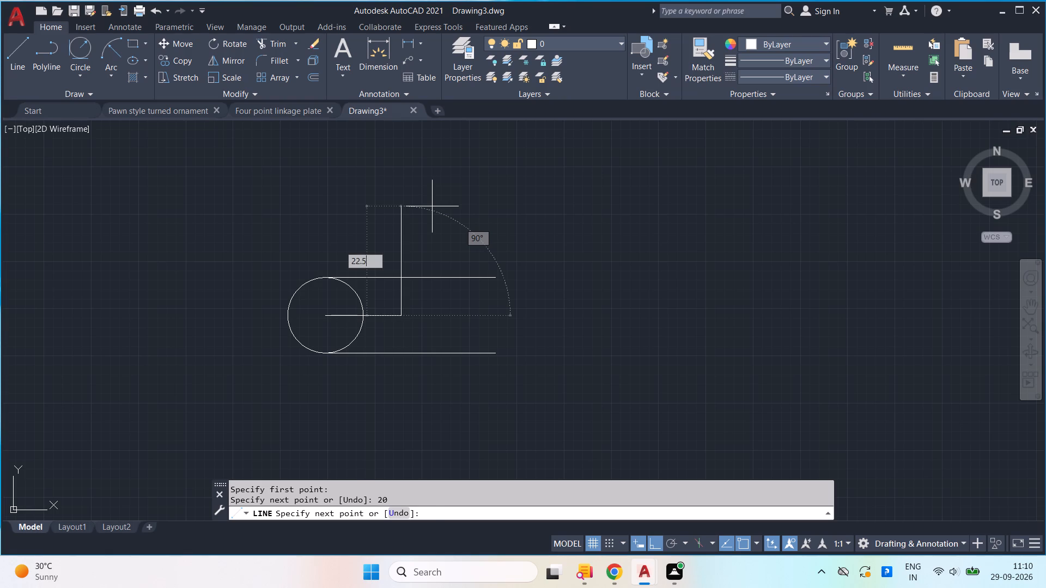
{"action": "key", "text": "Return"}
{"action": "key", "text": "space"}
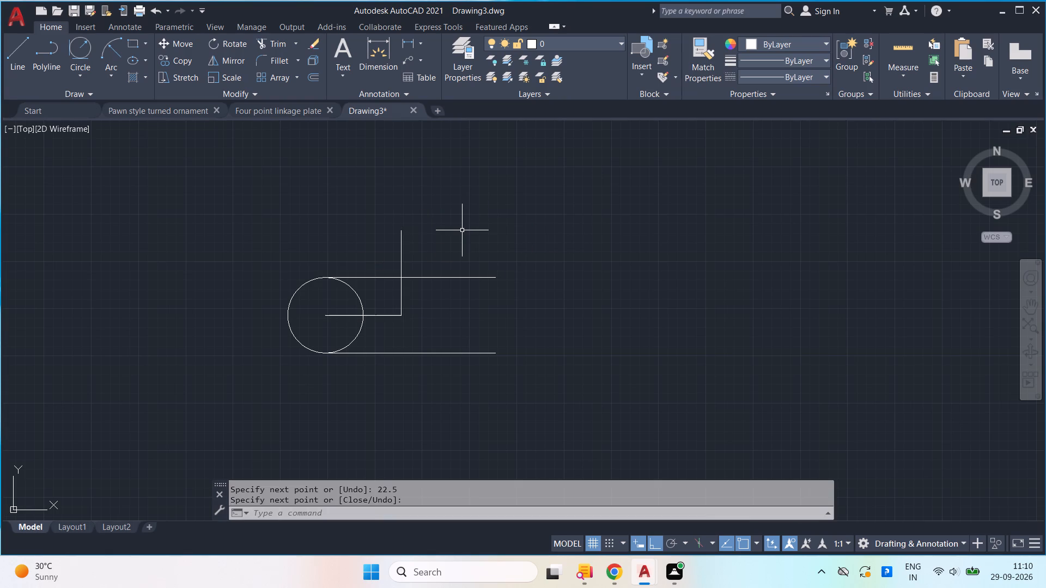
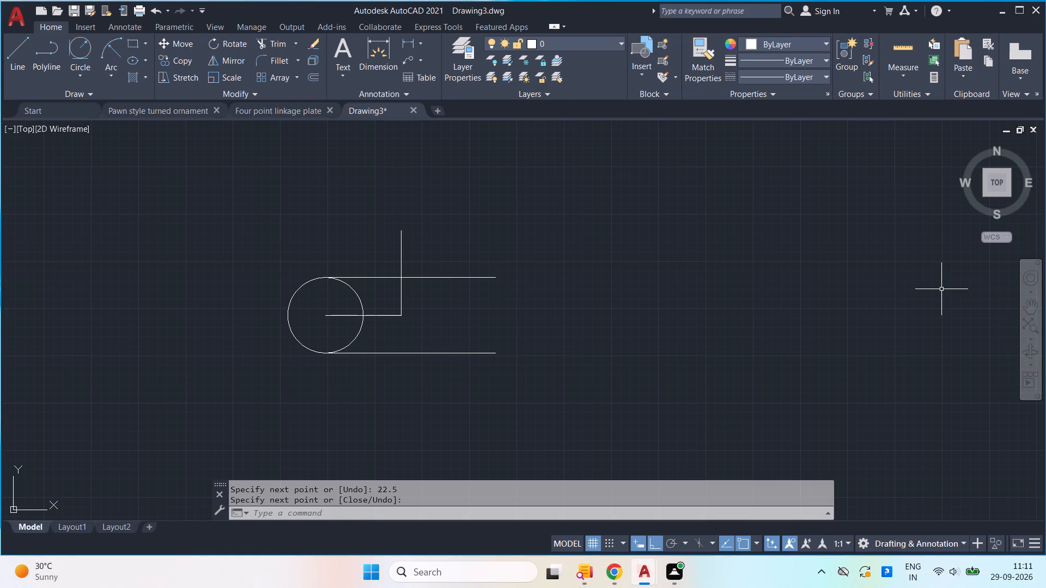
Draw a circle of radius 5 centered on the upper end of the vertical construction line.
{"action": "key", "text": "c"}
{"action": "key", "text": "Return"}
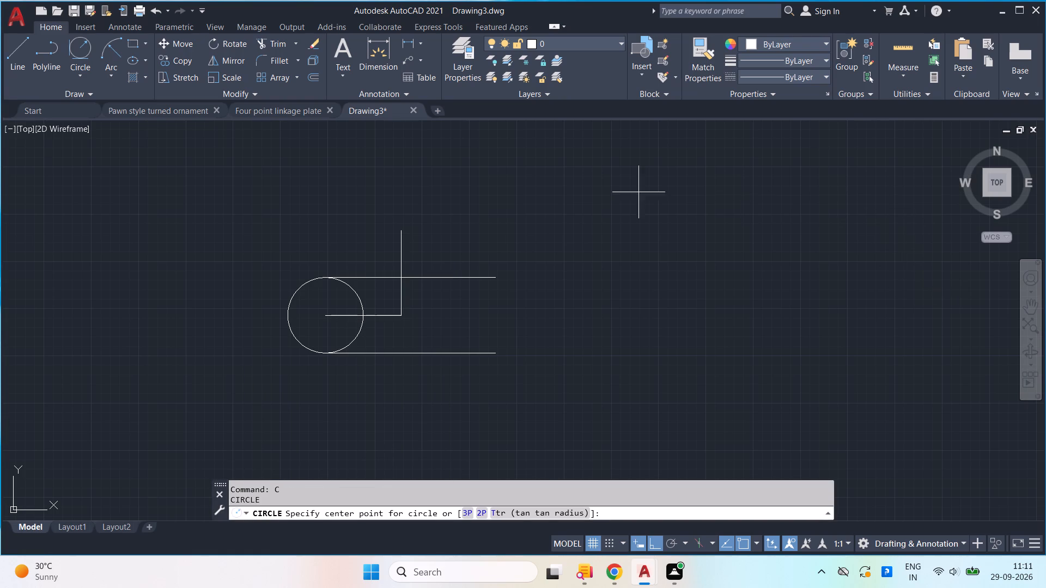
{"action": "left_click", "coordinate": [398, 230]}
{"action": "key", "text": "5"}
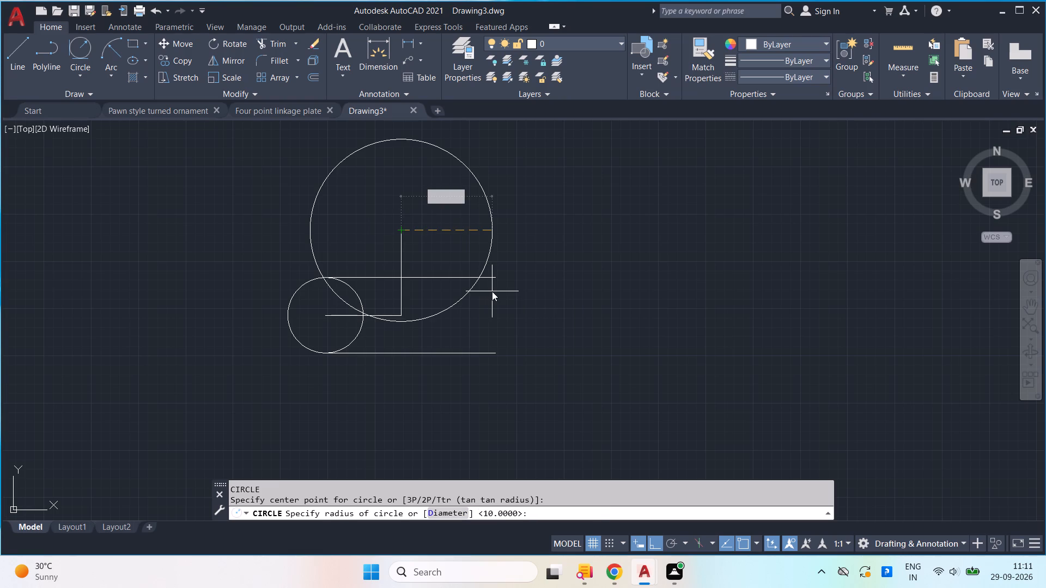
{"action": "key", "text": "Return"}
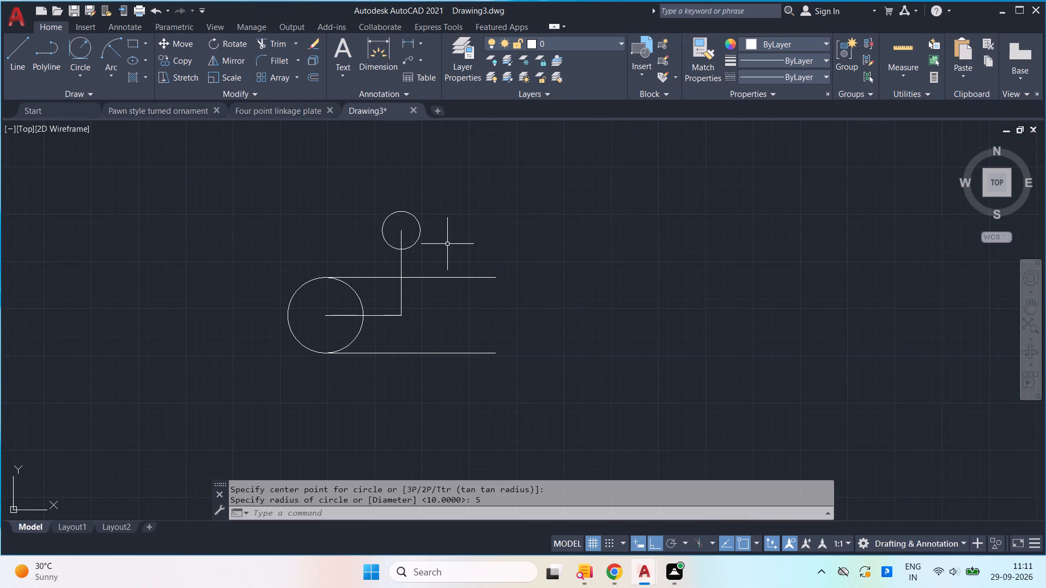
Delete the vertical and horizontal construction lines that run from the large circle's center to the small circle.
{"action": "left_click", "coordinate": [417, 261]}
{"action": "left_click", "coordinate": [396, 261]}
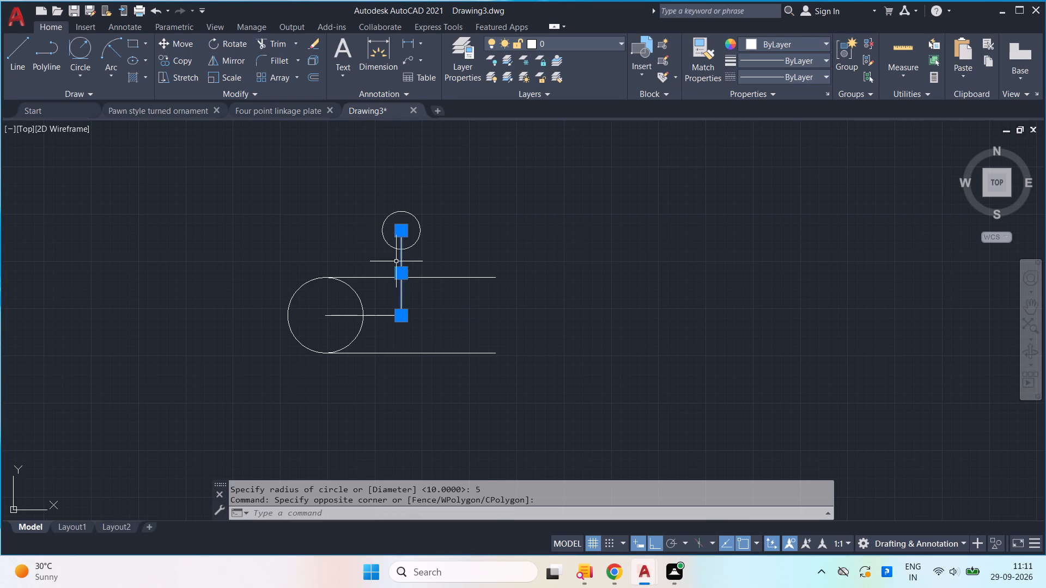
{"action": "left_click_drag", "start_coordinate": [392, 326], "coordinate": [383, 321]}
{"action": "left_click", "coordinate": [376, 313]}
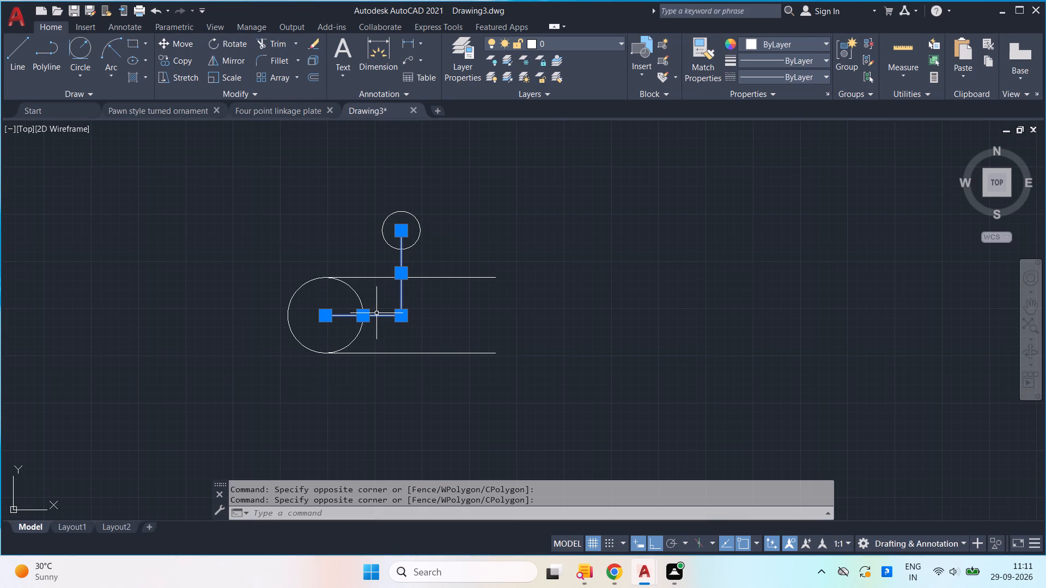
{"action": "key", "text": "Delete"}
Mirror the radius 5 circle about the horizontal axis through the large circle's center, keeping the original circle.
{"action": "left_click_drag", "start_coordinate": [421, 263], "coordinate": [419, 256]}
{"action": "left_click", "coordinate": [385, 198]}
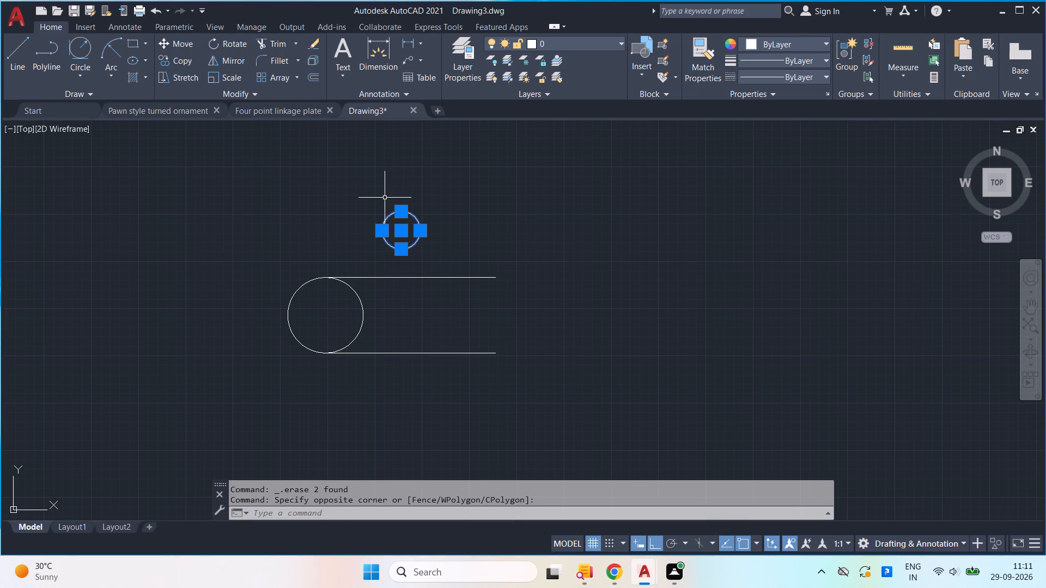
{"action": "type", "text": "mi"}
{"action": "key", "text": "Return"}
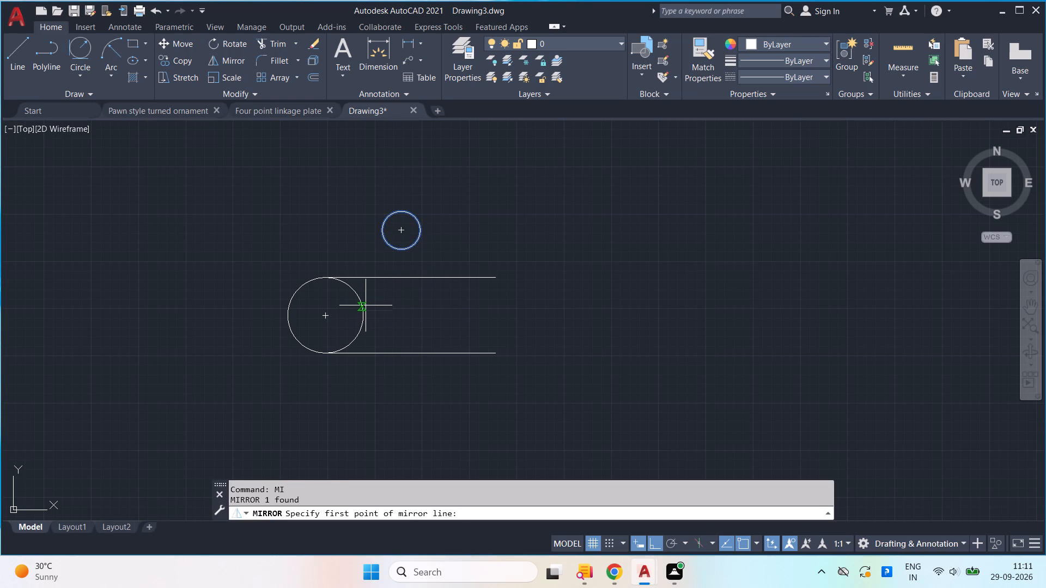
{"action": "left_click", "coordinate": [364, 315]}
{"action": "left_click", "coordinate": [473, 323]}
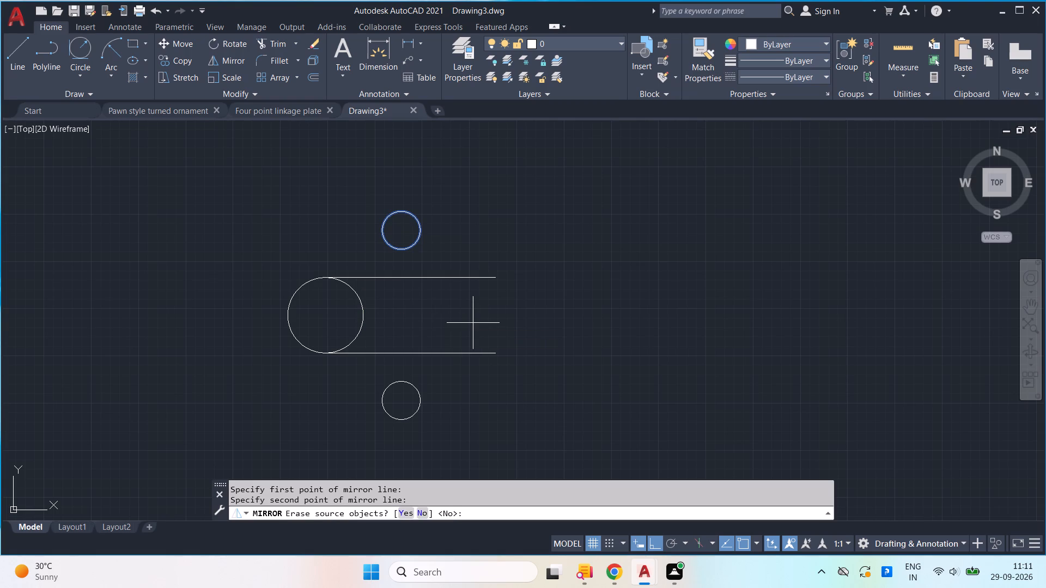
{"action": "key", "text": "Return"}
Trim away the inner half of the radius 10 circle between the two horizontal lines, leaving a rounded slot end.
{"action": "scroll", "coordinate": [476, 317], "scroll_direction": "down", "scroll_amount": 2}
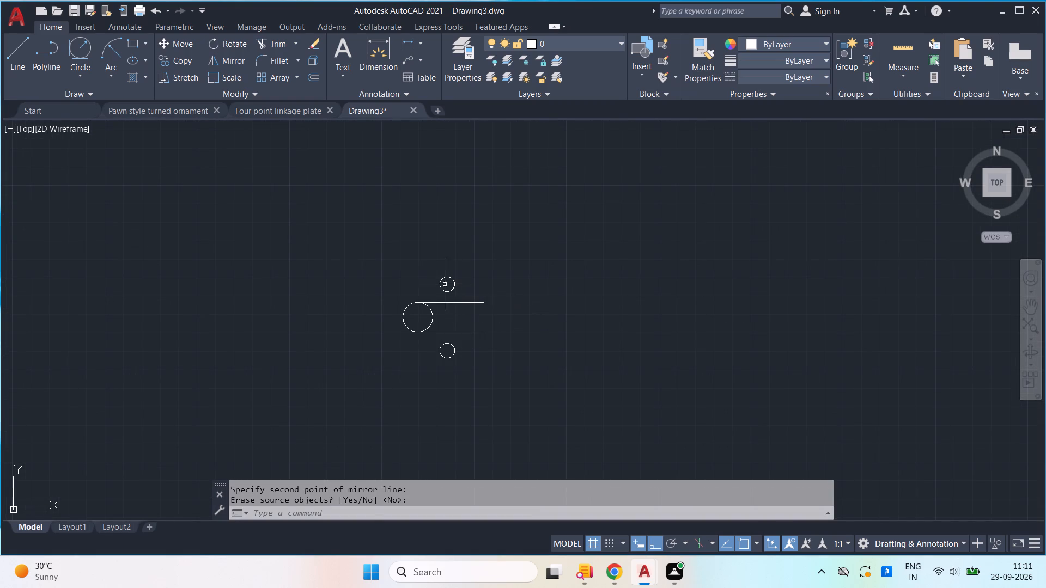
{"action": "middle_click_drag", "start_coordinate": [477, 301], "coordinate": [521, 300]}
{"action": "scroll", "coordinate": [492, 314], "scroll_direction": "up", "scroll_amount": 1}
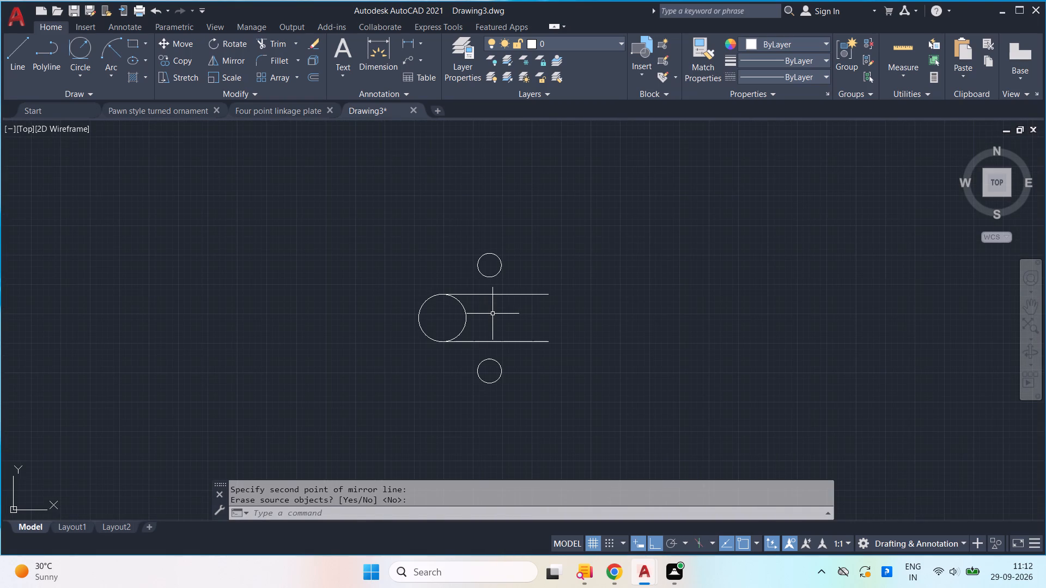
{"action": "type", "text": "ttr"}
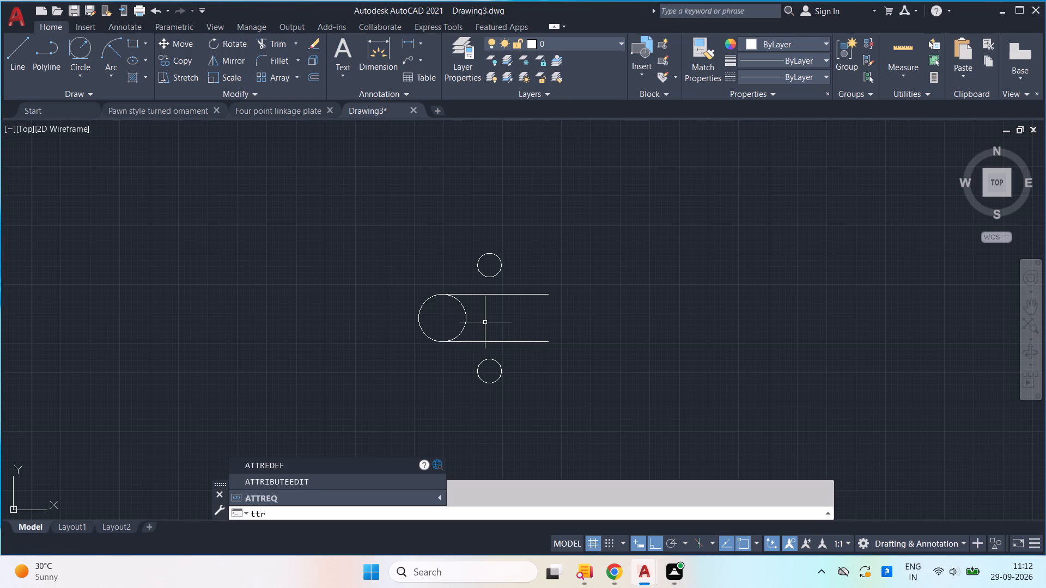
{"action": "key", "text": "BackSpace"}
{"action": "key", "text": "BackSpace"}
{"action": "key", "text": "r"}
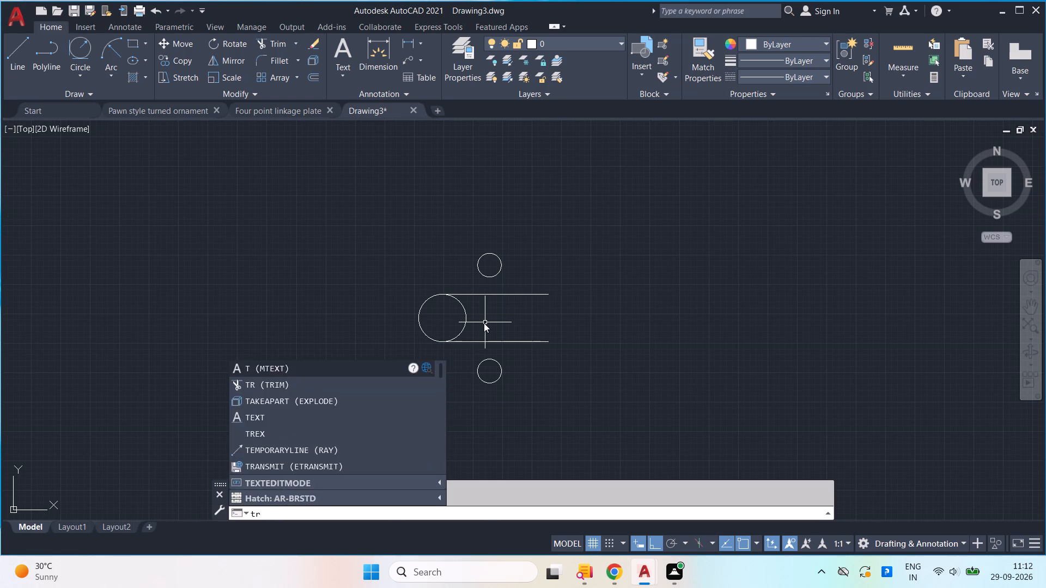
{"action": "key", "text": "Return"}
{"action": "left_click_drag", "start_coordinate": [440, 327], "coordinate": [483, 324]}
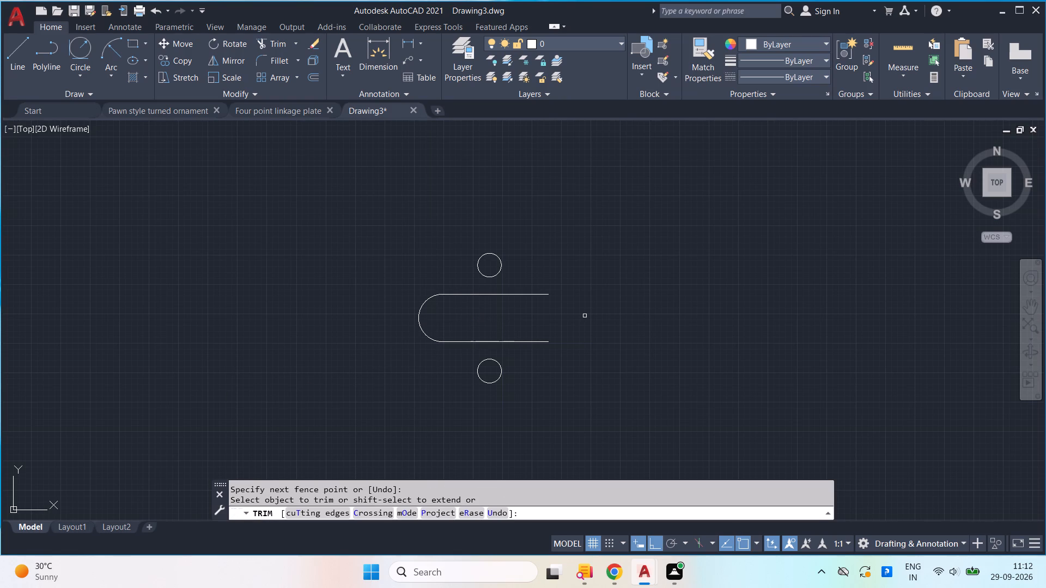
{"action": "key", "text": "Escape"}
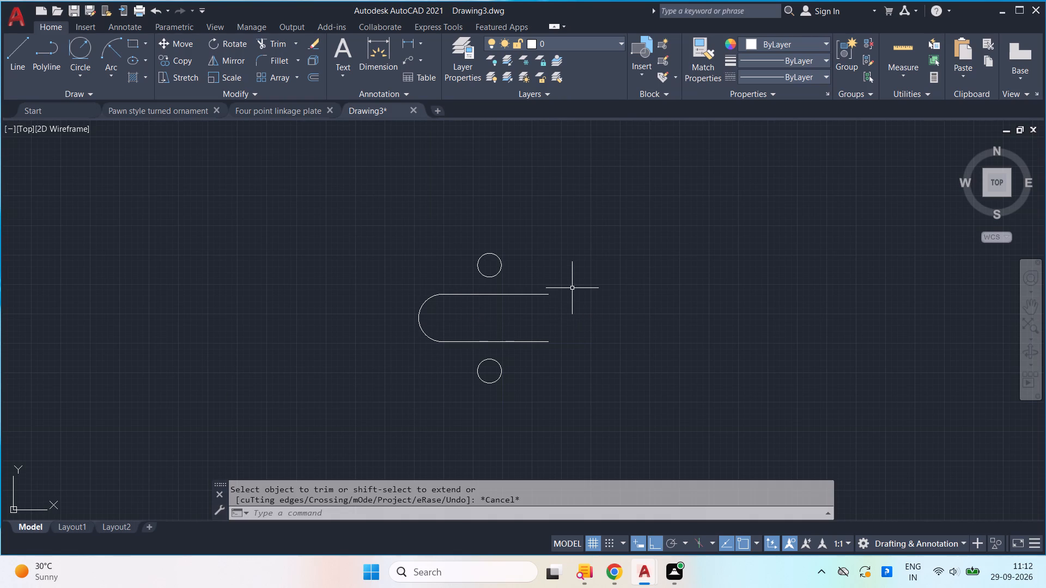
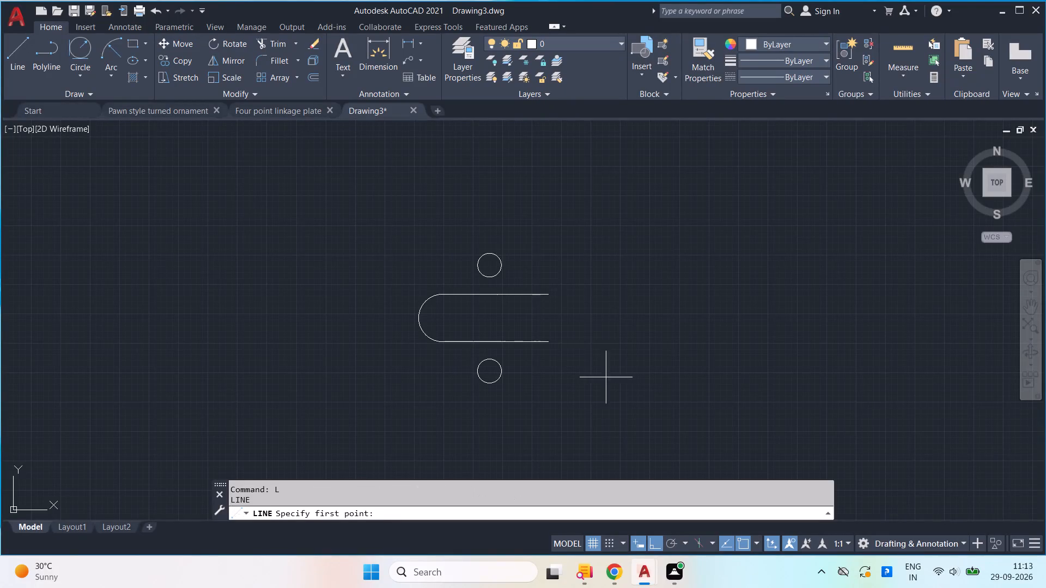
Draw a 25-unit line at 60° from the center of the upper radius 5 circle, up and away from the slot, with Ortho off.
{"action": "left_click", "coordinate": [488, 261]}
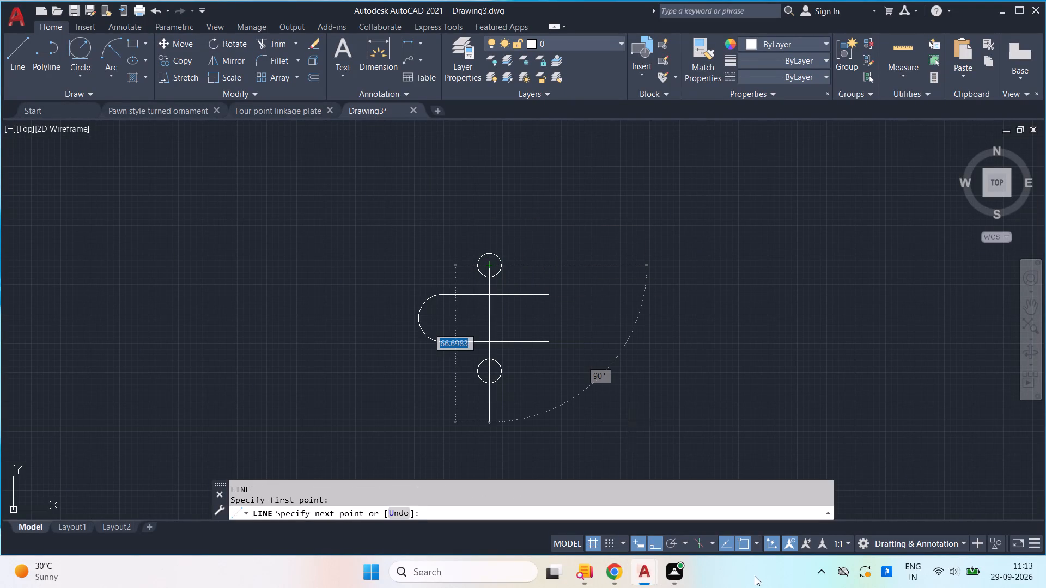
{"action": "left_click", "coordinate": [649, 540]}
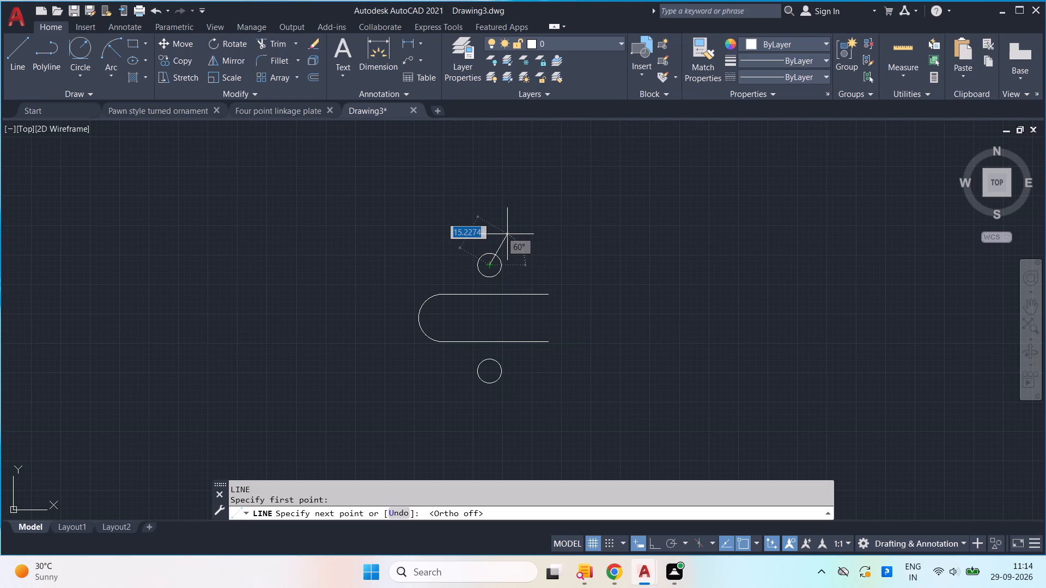
{"action": "type", "text": "25"}
{"action": "key", "text": "Return"}
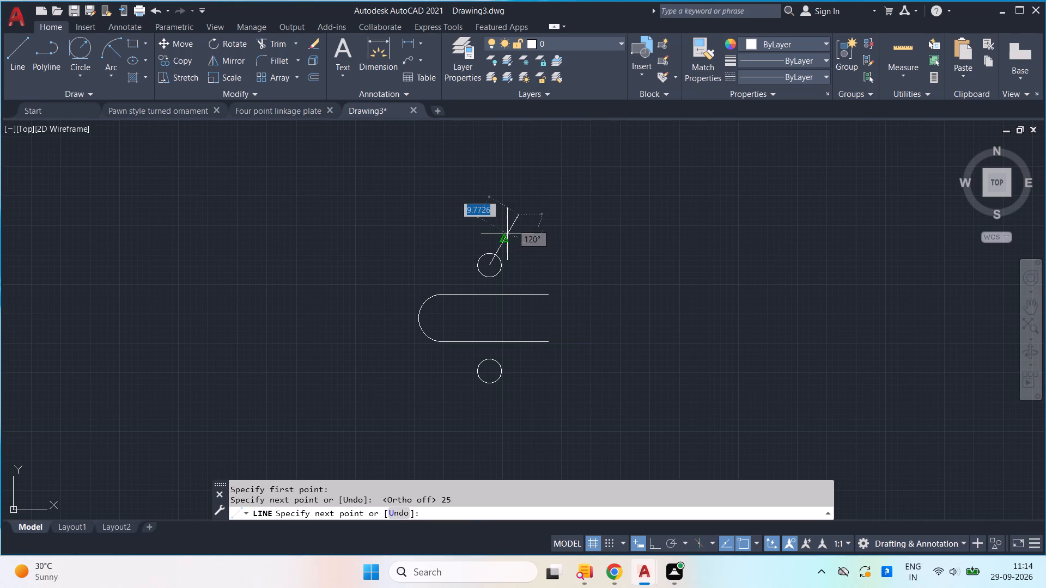
{"action": "key", "text": "space"}
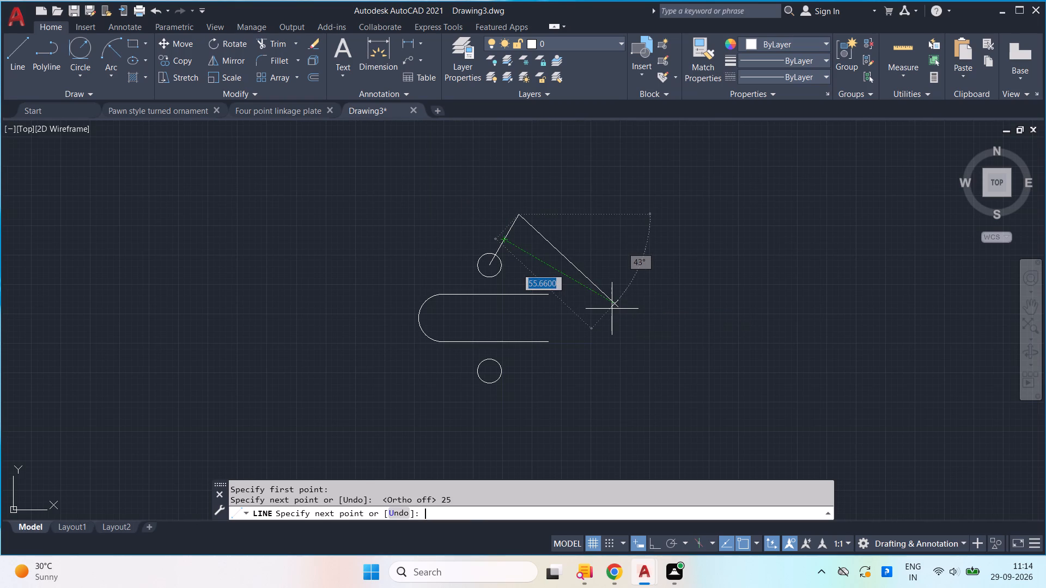
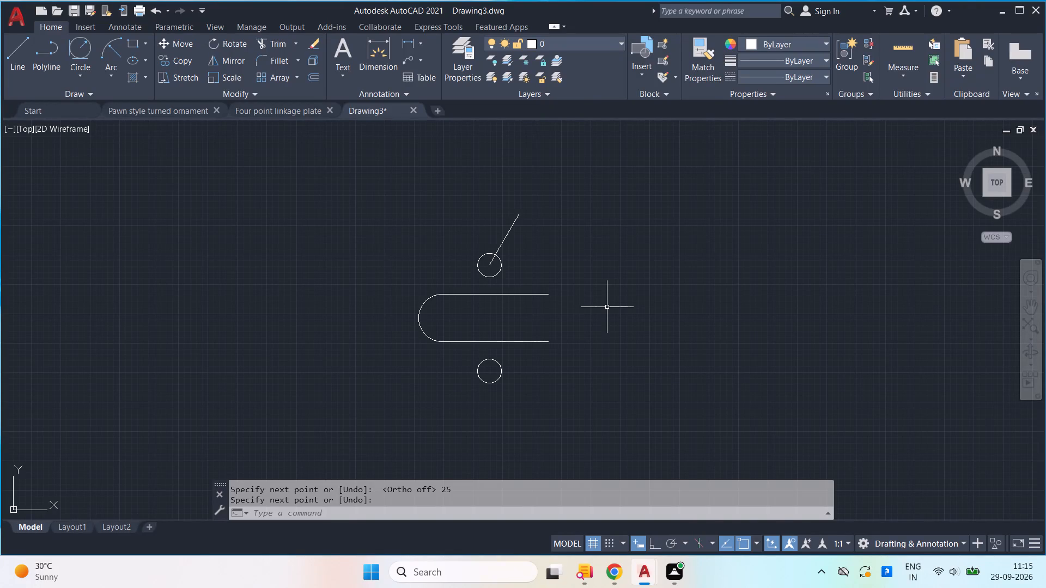
With Ortho on, draw a 25-unit vertical line upward from the open end of the slot's upper edge.
{"action": "key", "text": "l"}
{"action": "key", "text": "Return"}
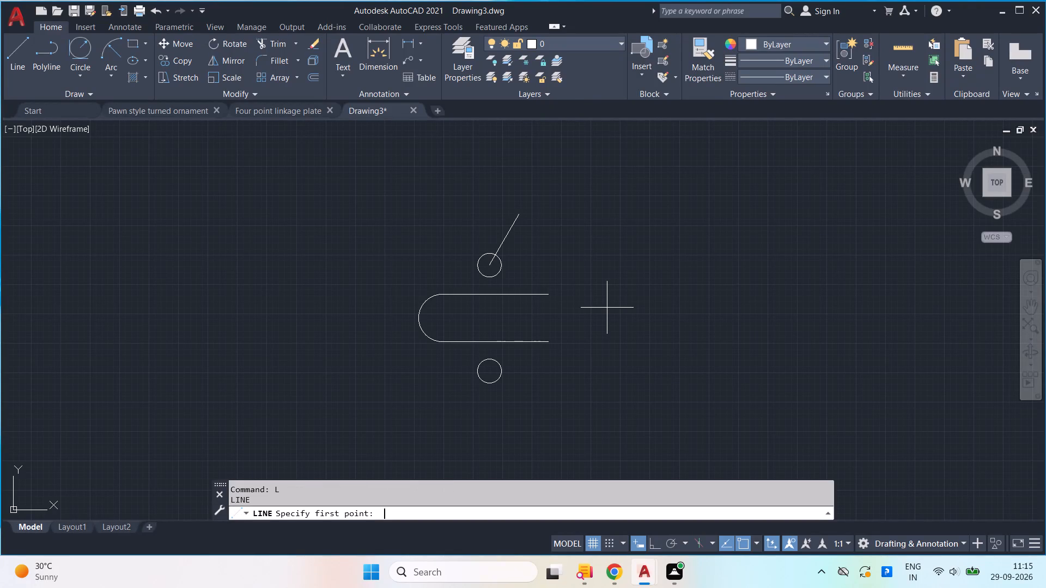
{"action": "left_click", "coordinate": [546, 291]}
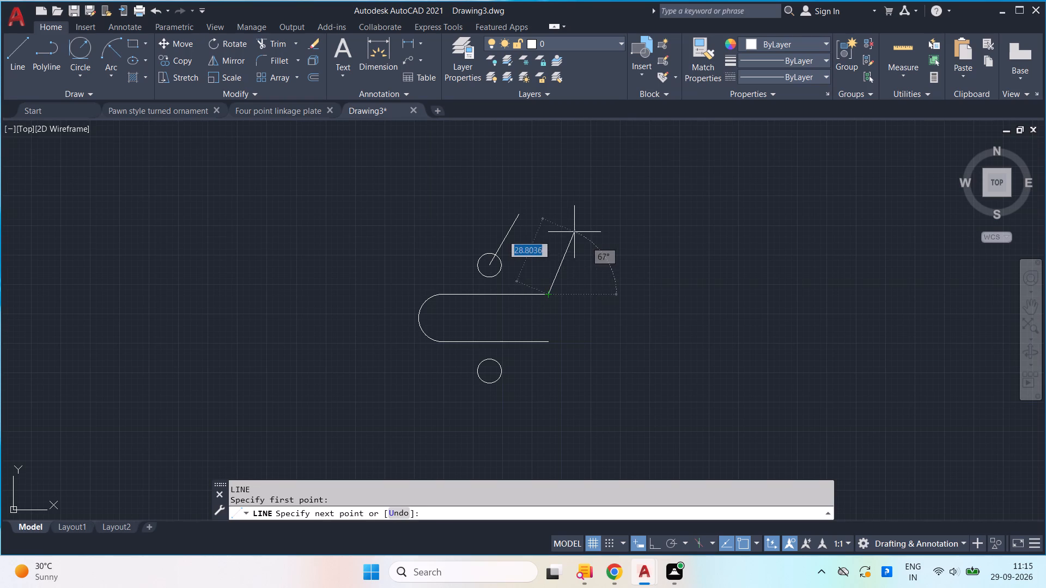
{"action": "left_click", "coordinate": [650, 540]}
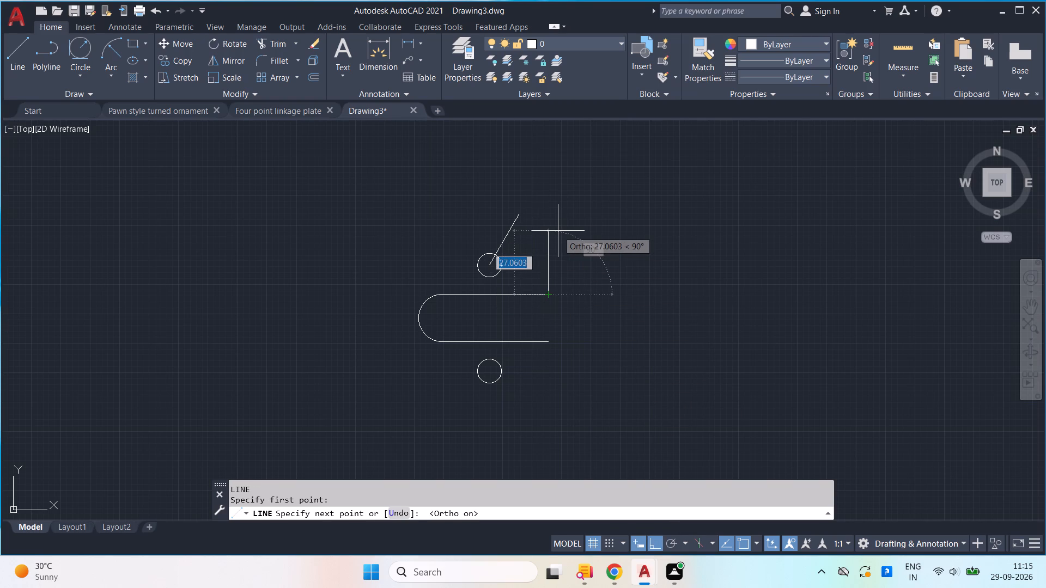
{"action": "type", "text": "25"}
{"action": "key", "text": "Return"}
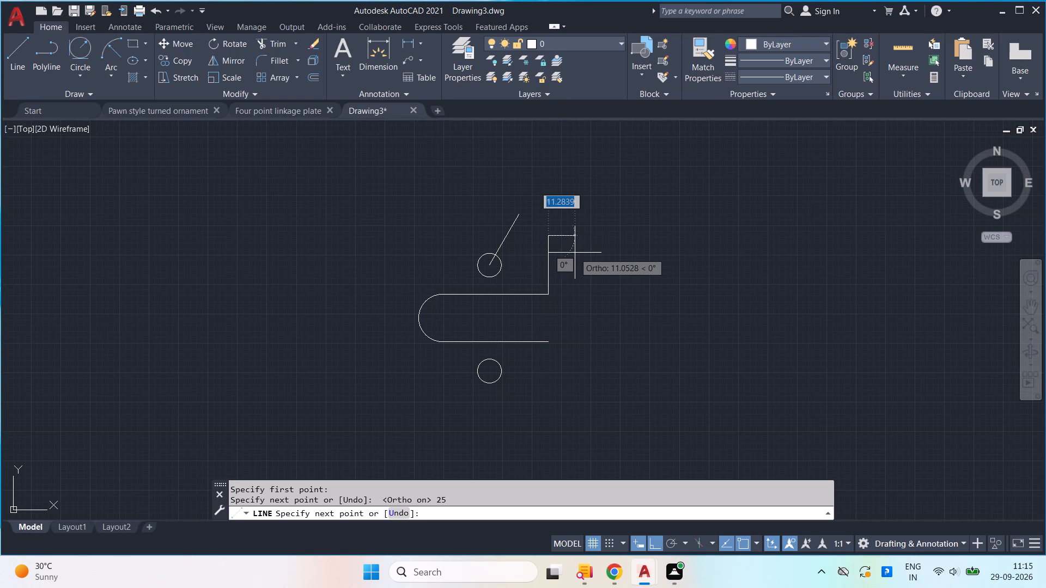
{"action": "key", "text": "space"}
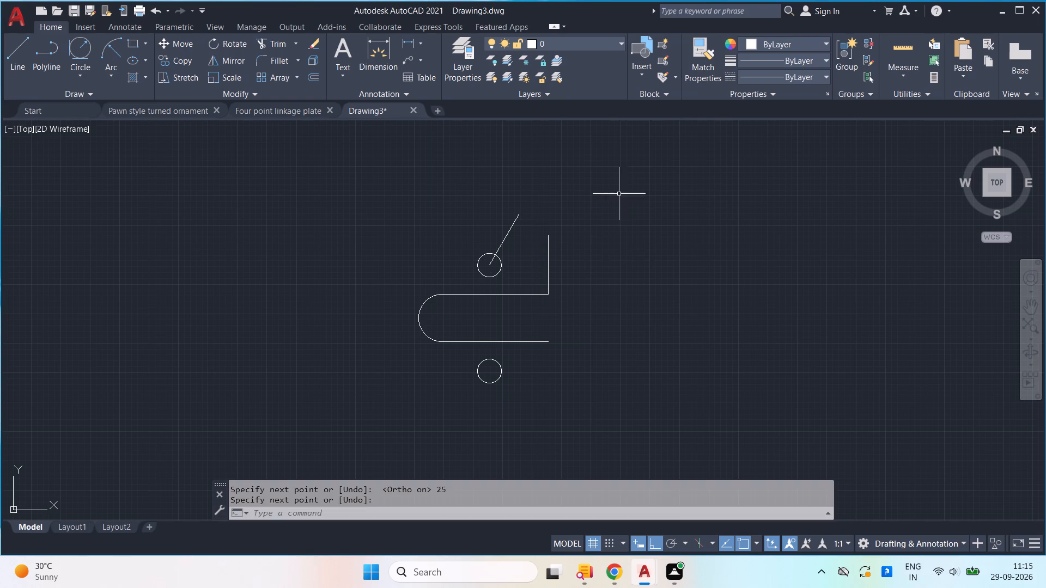
Draw a 25-unit vertical line downward from the open end of the slot's lower edge.
{"action": "key", "text": "space"}
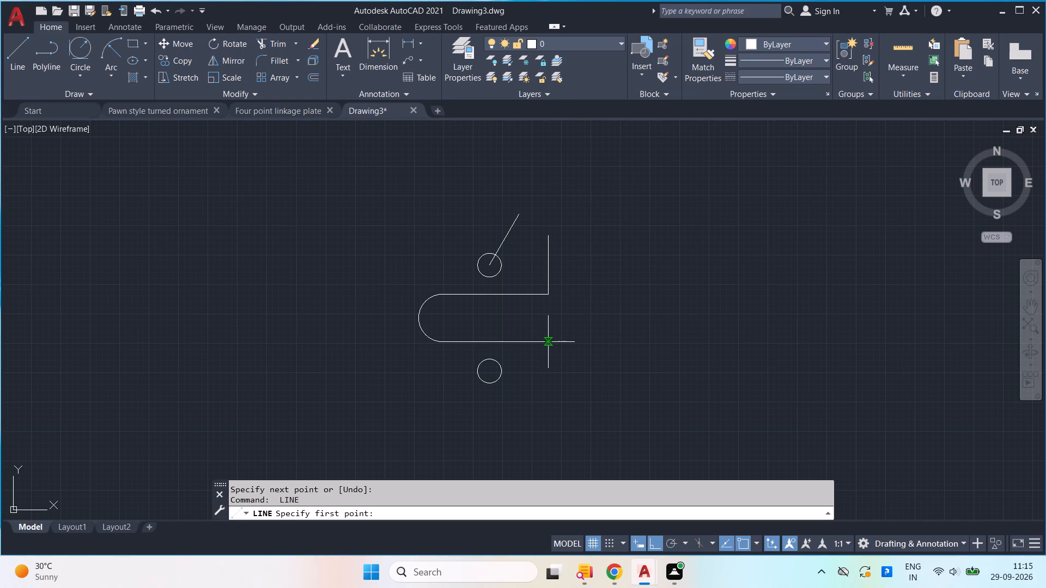
{"action": "left_click", "coordinate": [550, 342]}
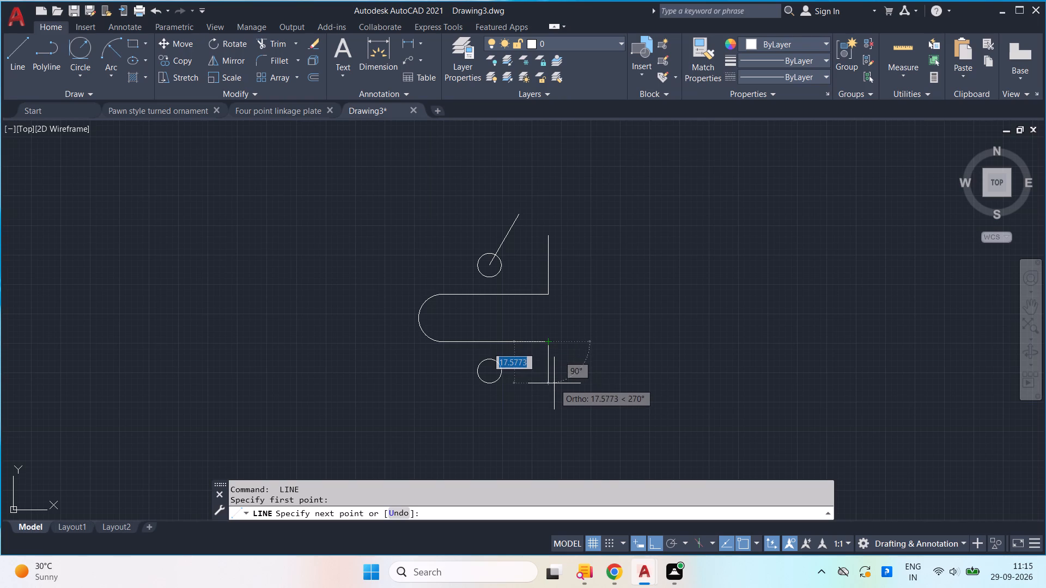
{"action": "type", "text": "25"}
{"action": "key", "text": "Return"}
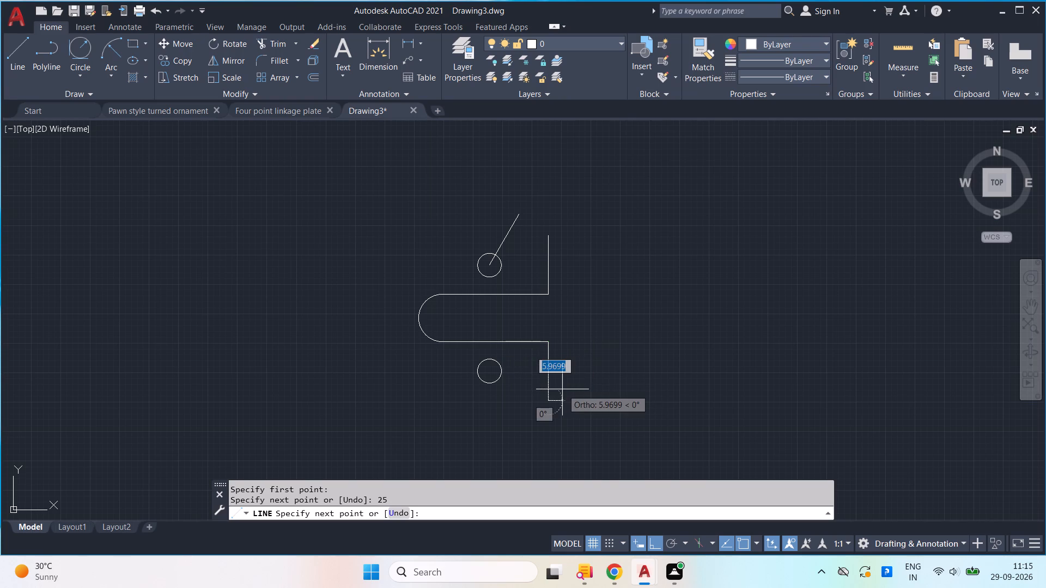
{"action": "key", "text": "space"}
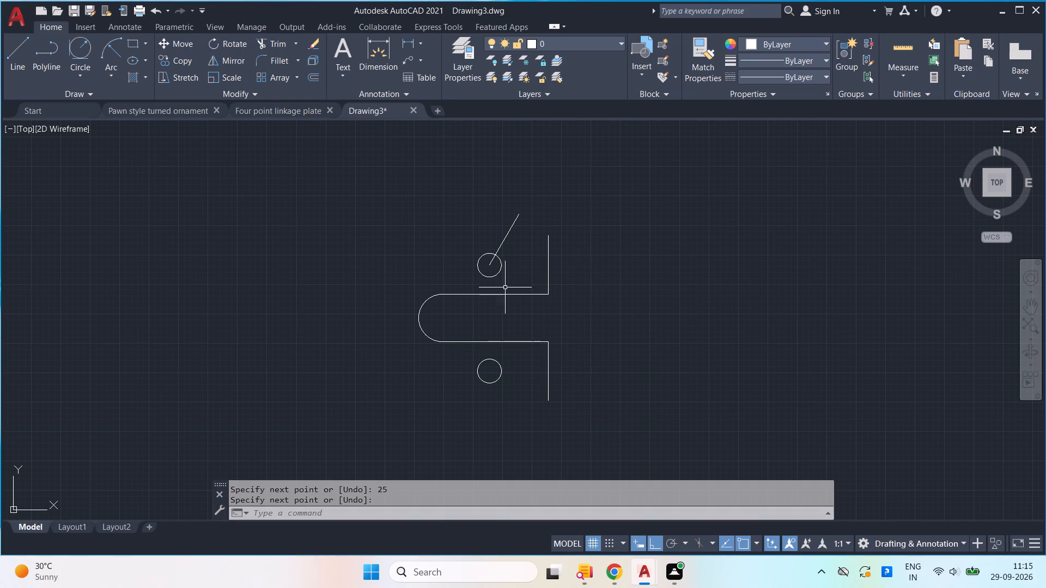
Delete the angled line that starts at the center of the upper circle.
{"action": "left_click", "coordinate": [522, 223]}
{"action": "left_click", "coordinate": [485, 206]}
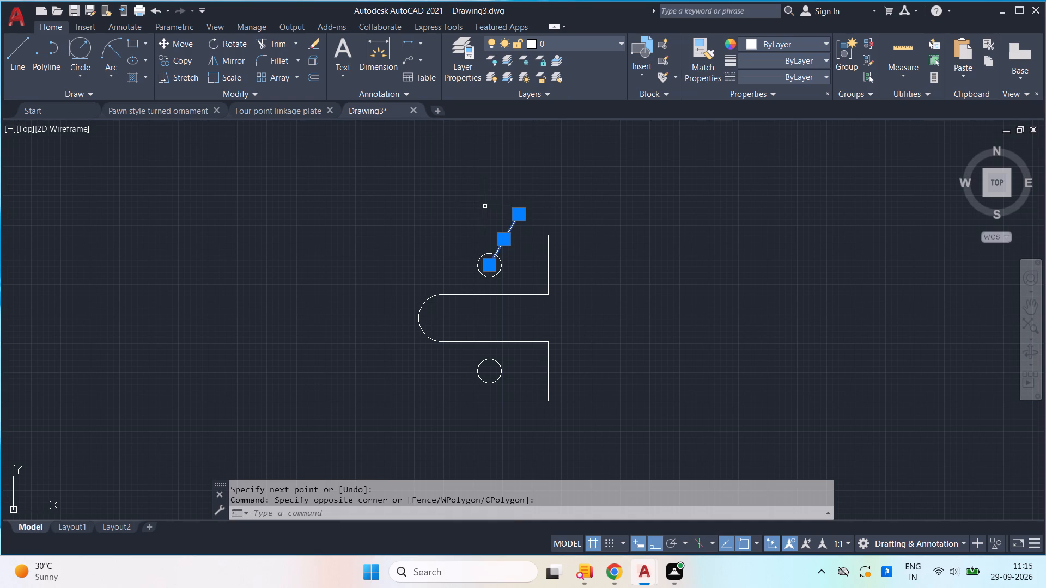
{"action": "key", "text": "Delete"}
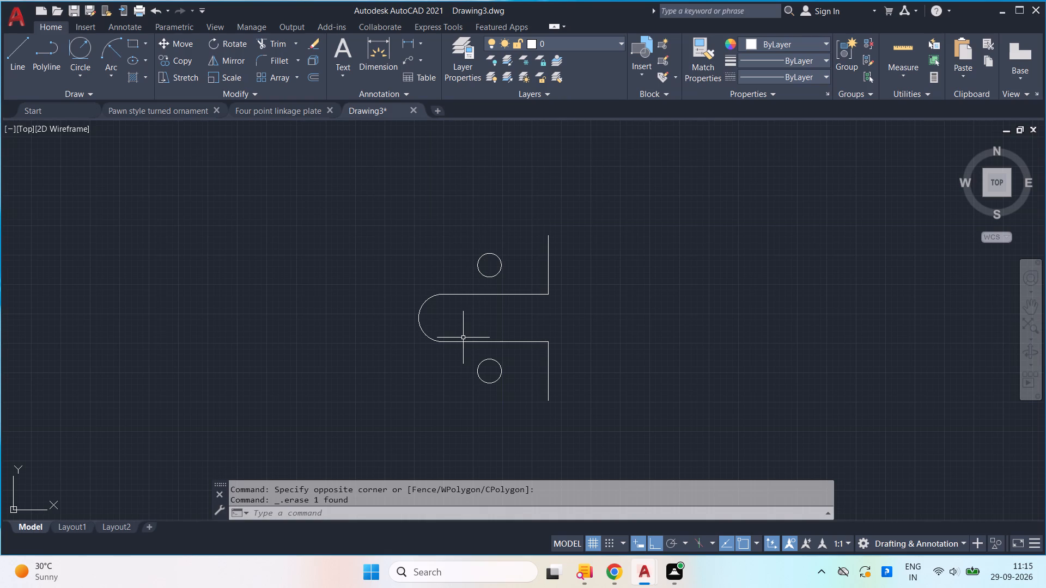
From the lower vertical line's bottom end, draw connected lines 39 units down and 202 units toward the slot's closed side.
{"action": "middle_click_drag", "start_coordinate": [502, 420], "coordinate": [542, 374]}
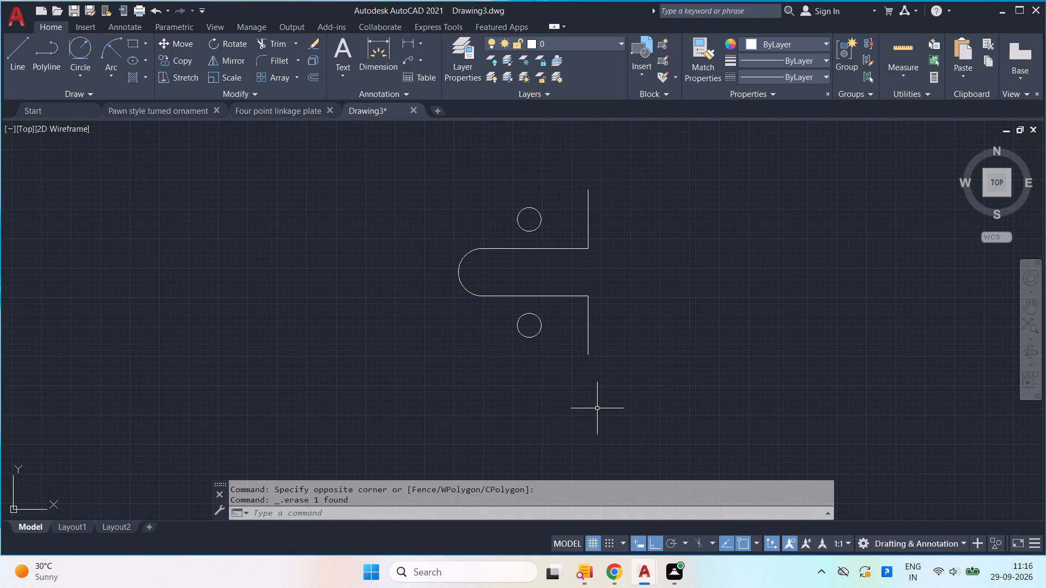
{"action": "key", "text": "l"}
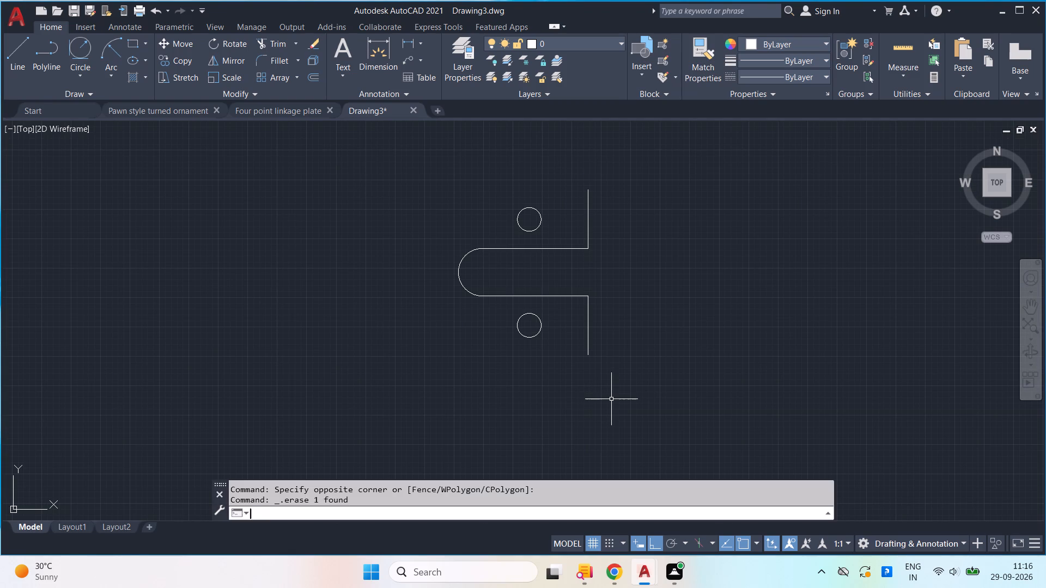
{"action": "key", "text": "Return"}
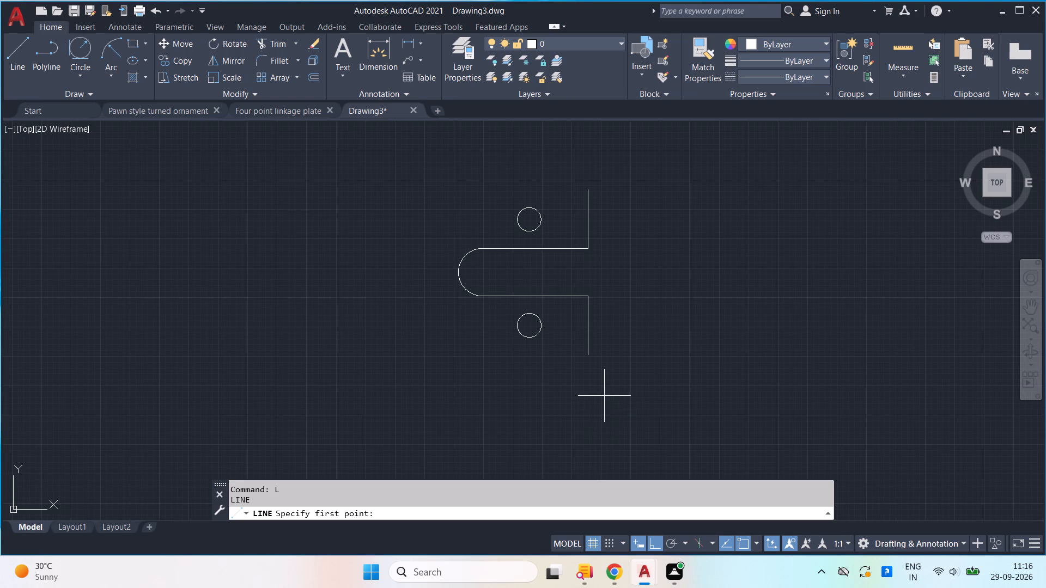
{"action": "left_click", "coordinate": [585, 356]}
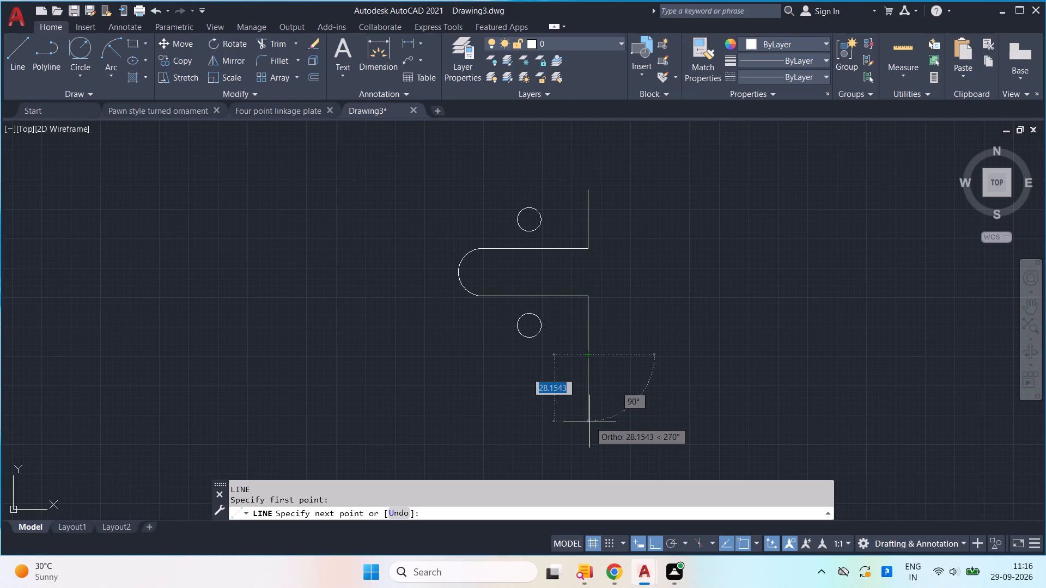
{"action": "type", "text": "39"}
{"action": "key", "text": "Return"}
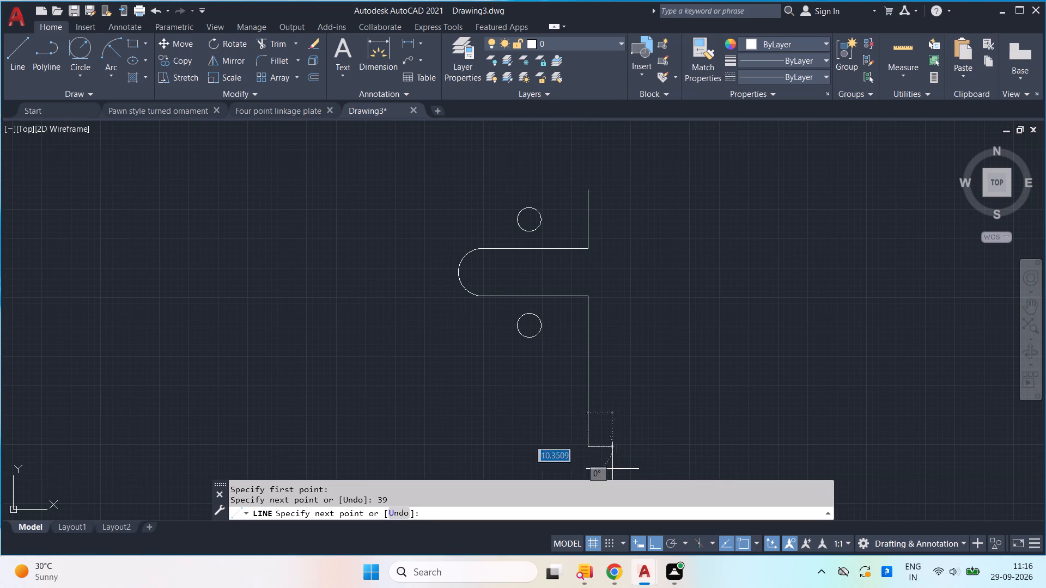
{"action": "middle_click_drag", "start_coordinate": [463, 421], "coordinate": [531, 386]}
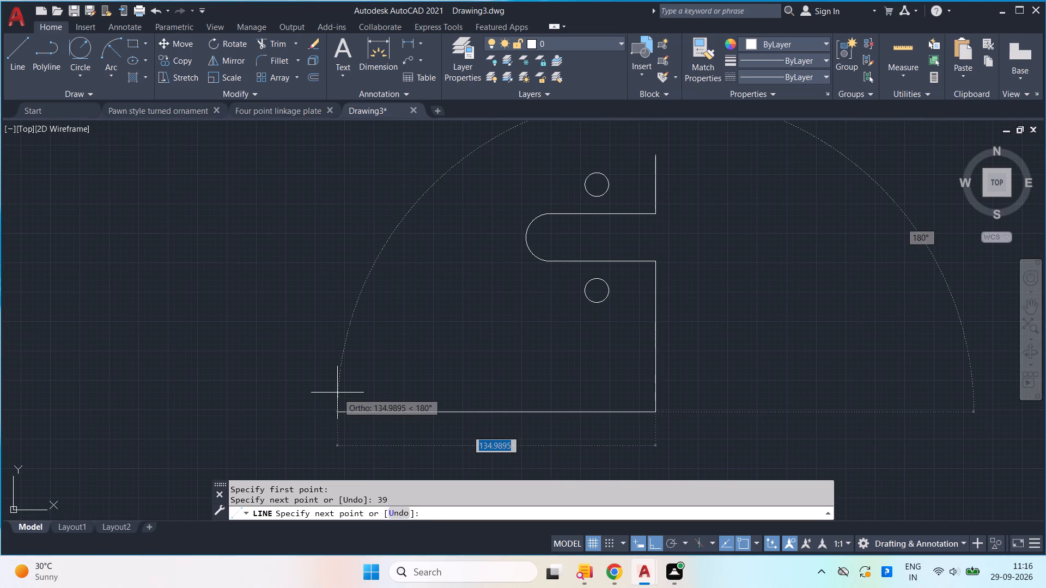
{"action": "type", "text": "202"}
{"action": "key", "text": "Return"}
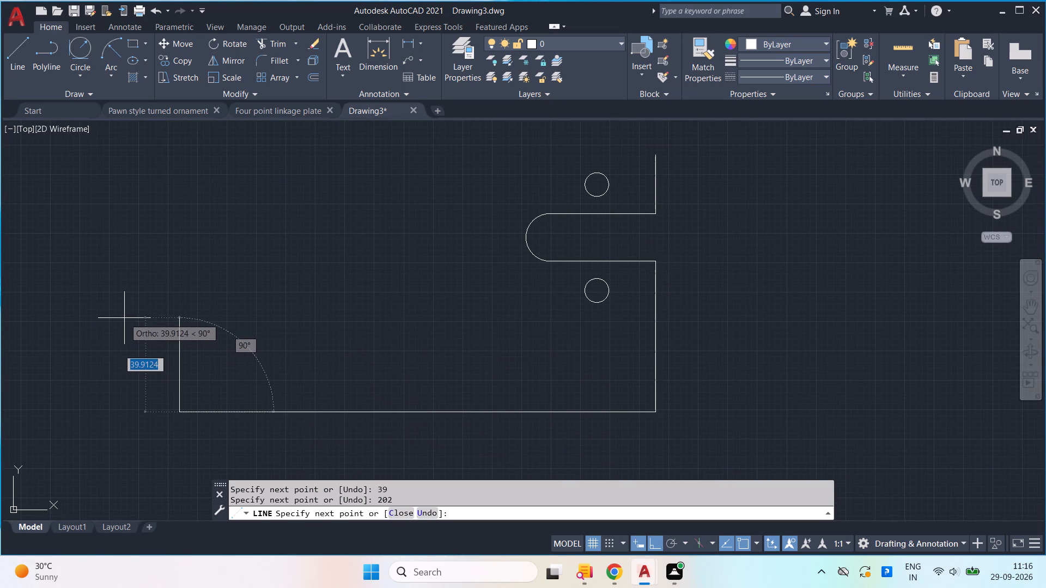
{"action": "key", "text": "space"}
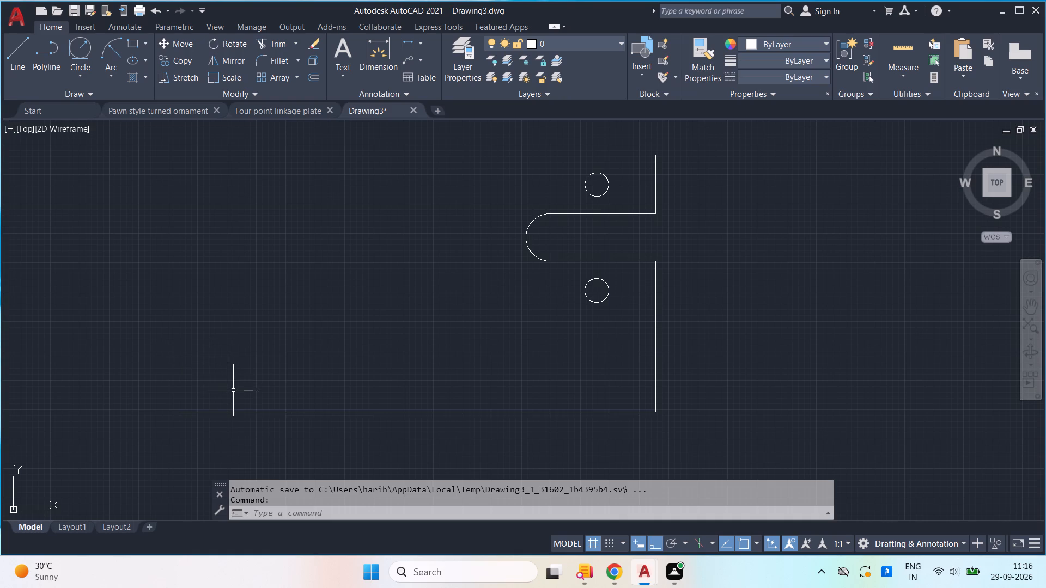
Draw a sloped line from the free end of the 202-unit line to the bottom end of the lower 25-unit vertical line.
{"action": "scroll", "coordinate": [234, 393], "scroll_direction": "down", "scroll_amount": 2}
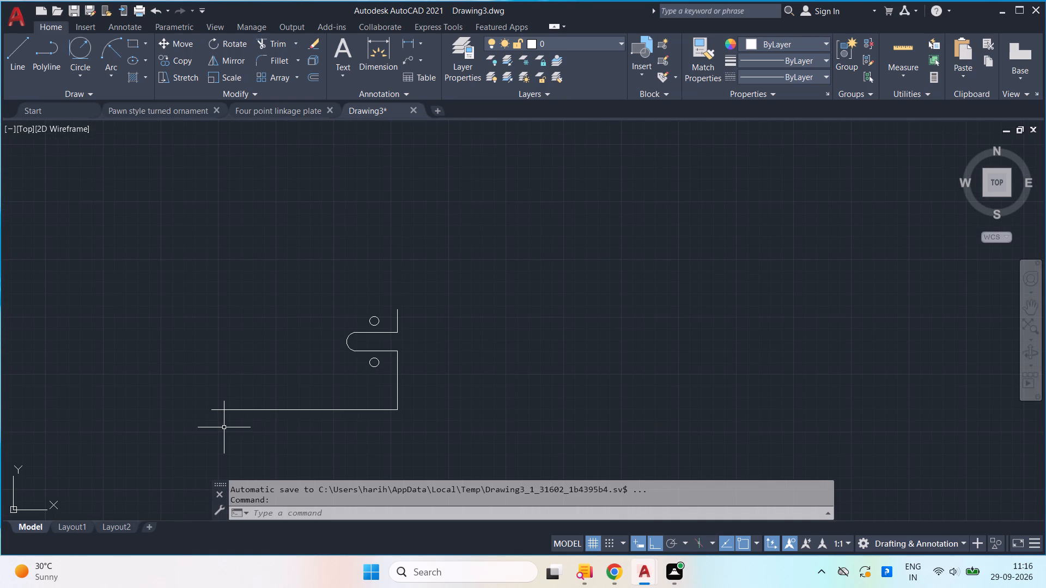
{"action": "key", "text": "l"}
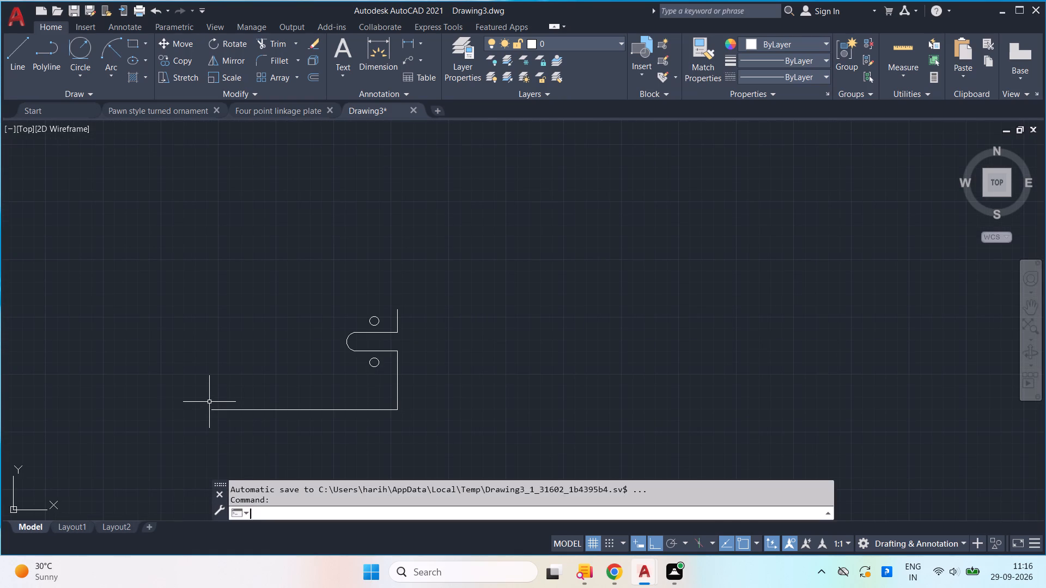
{"action": "key", "text": "Return"}
{"action": "left_click", "coordinate": [209, 412]}
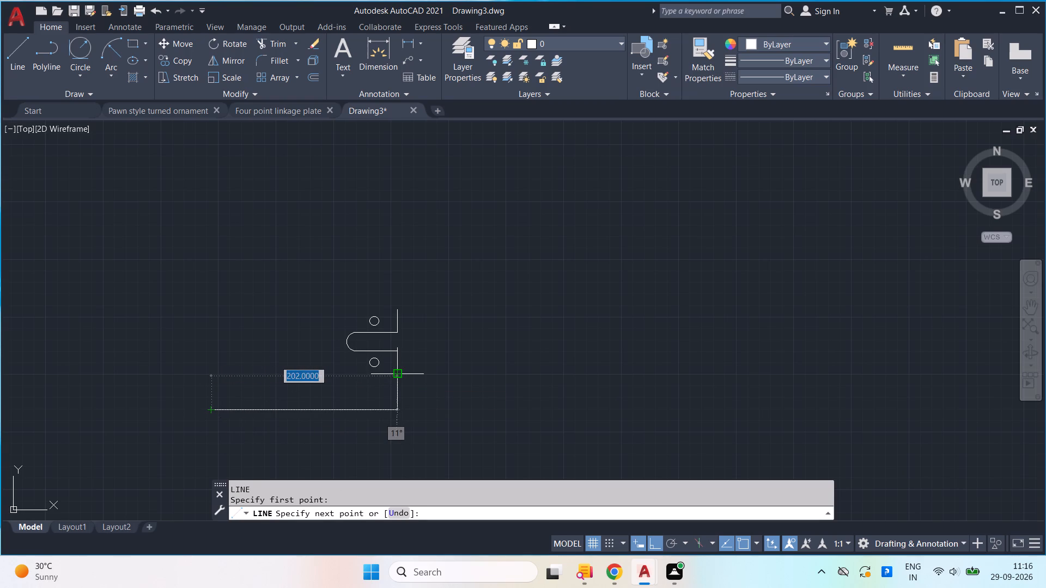
{"action": "left_click", "coordinate": [397, 376]}
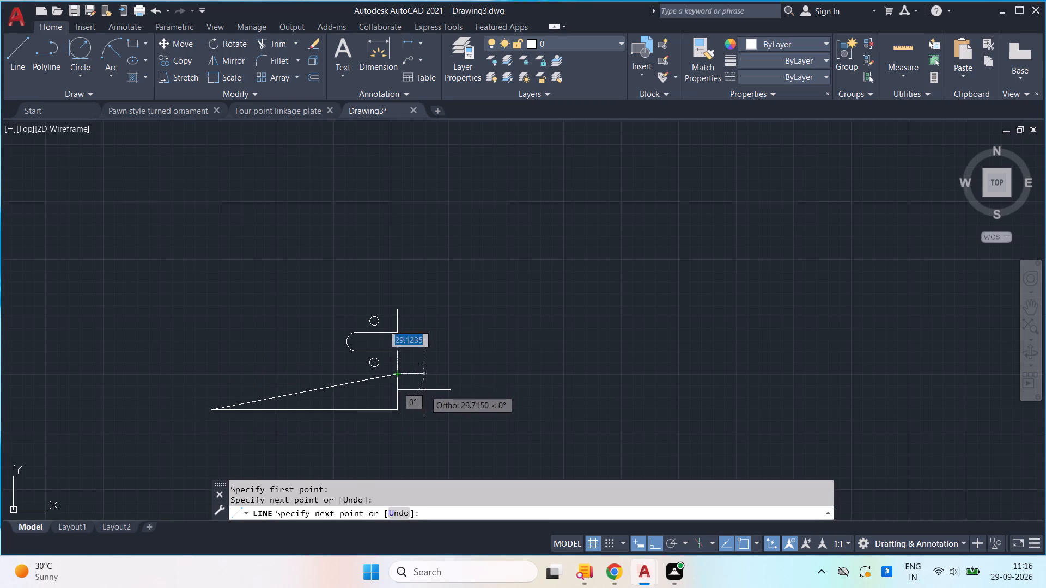
{"action": "key", "text": "space"}
Trim away the 39-unit vertical and 202-unit horizontal construction lines below the sloped line.
{"action": "type", "text": "tr"}
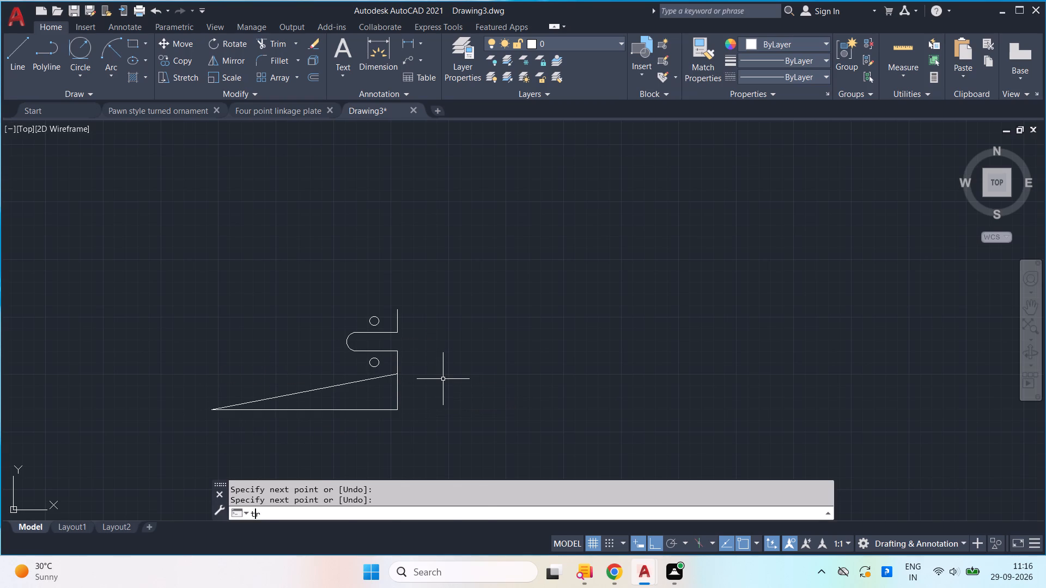
{"action": "key", "text": "Return"}
{"action": "left_click_drag", "start_coordinate": [421, 390], "coordinate": [346, 424]}
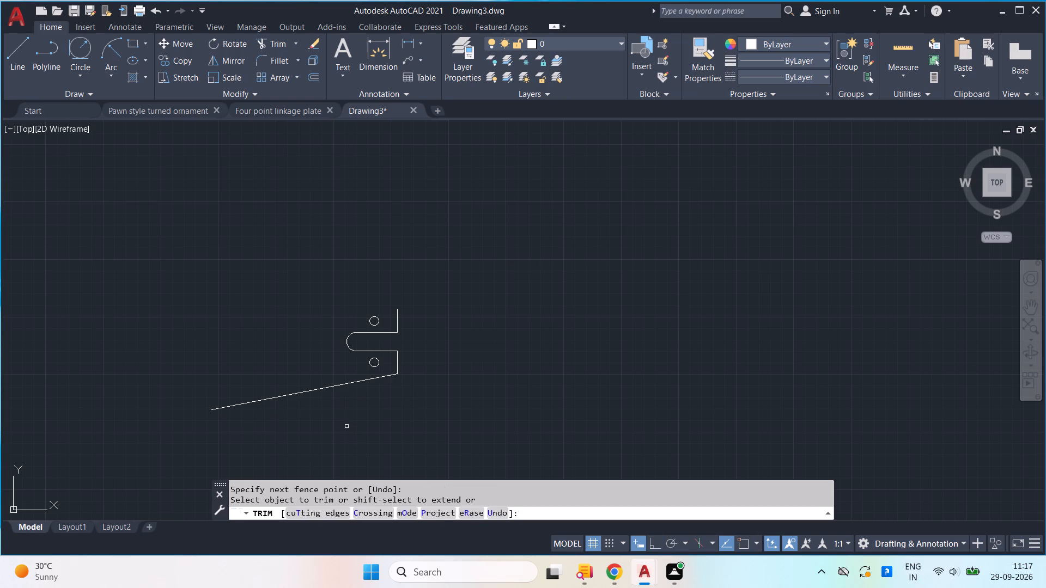
{"action": "key", "text": "Escape"}
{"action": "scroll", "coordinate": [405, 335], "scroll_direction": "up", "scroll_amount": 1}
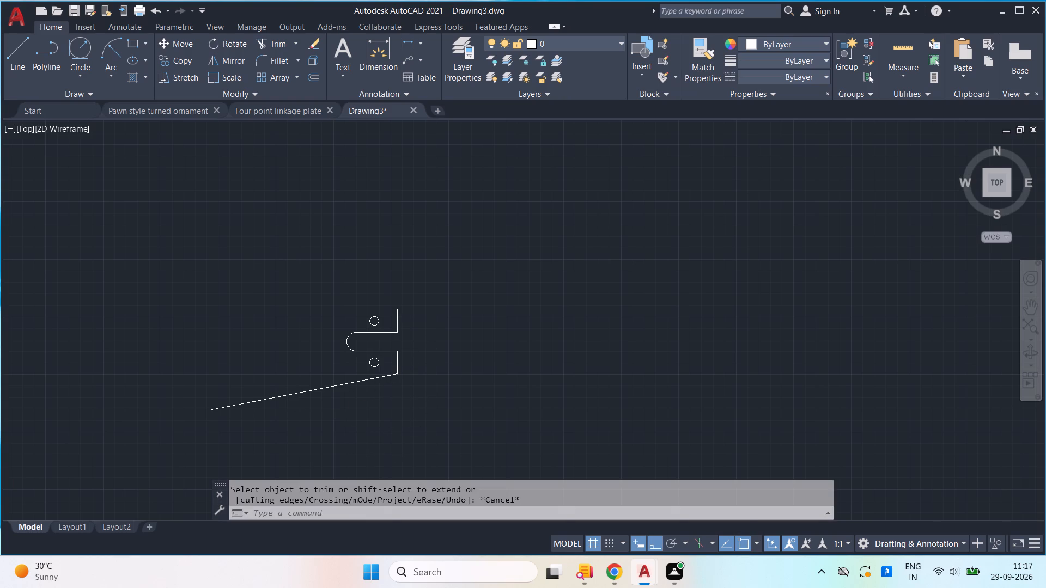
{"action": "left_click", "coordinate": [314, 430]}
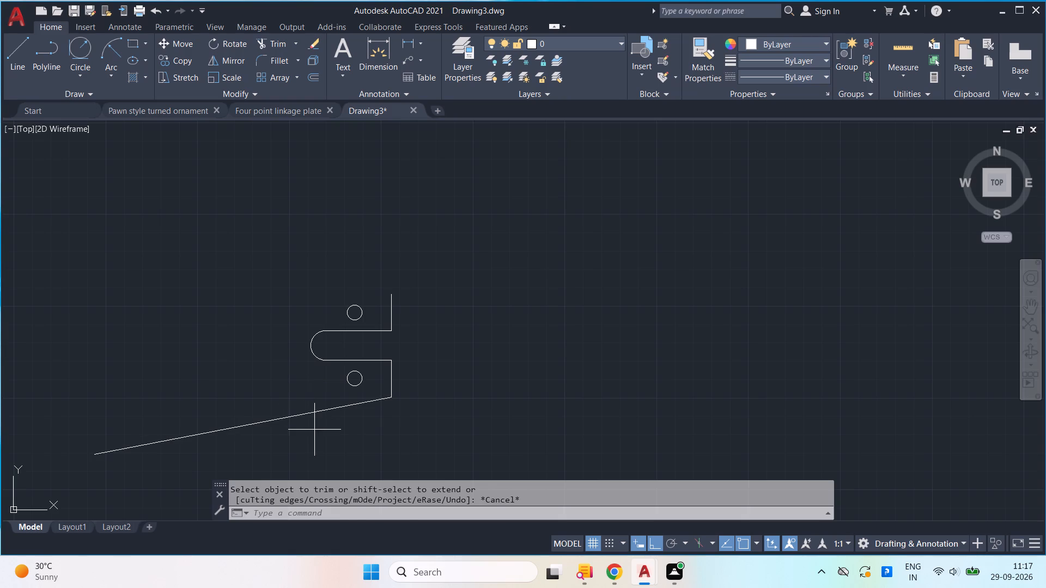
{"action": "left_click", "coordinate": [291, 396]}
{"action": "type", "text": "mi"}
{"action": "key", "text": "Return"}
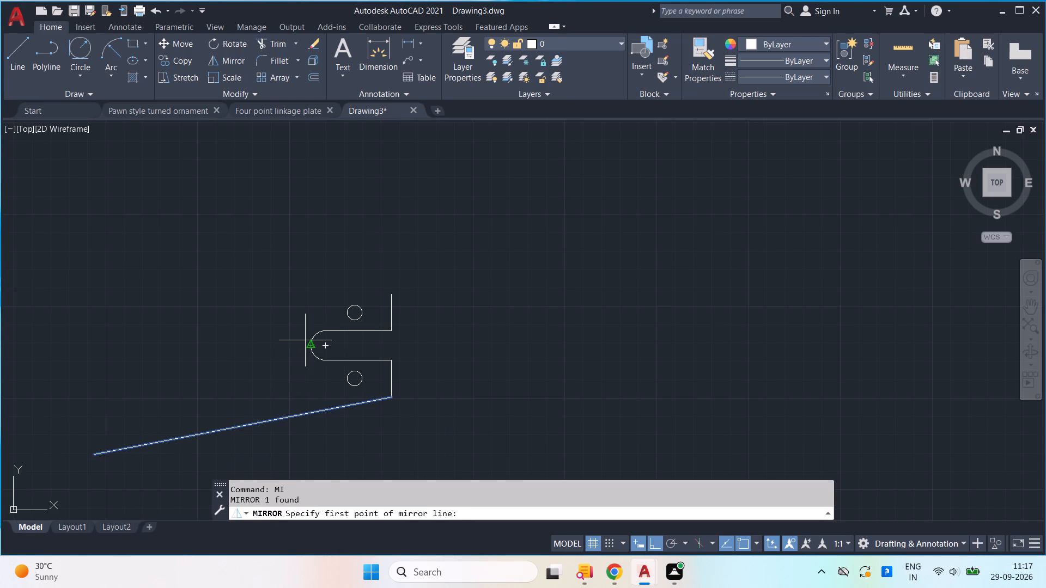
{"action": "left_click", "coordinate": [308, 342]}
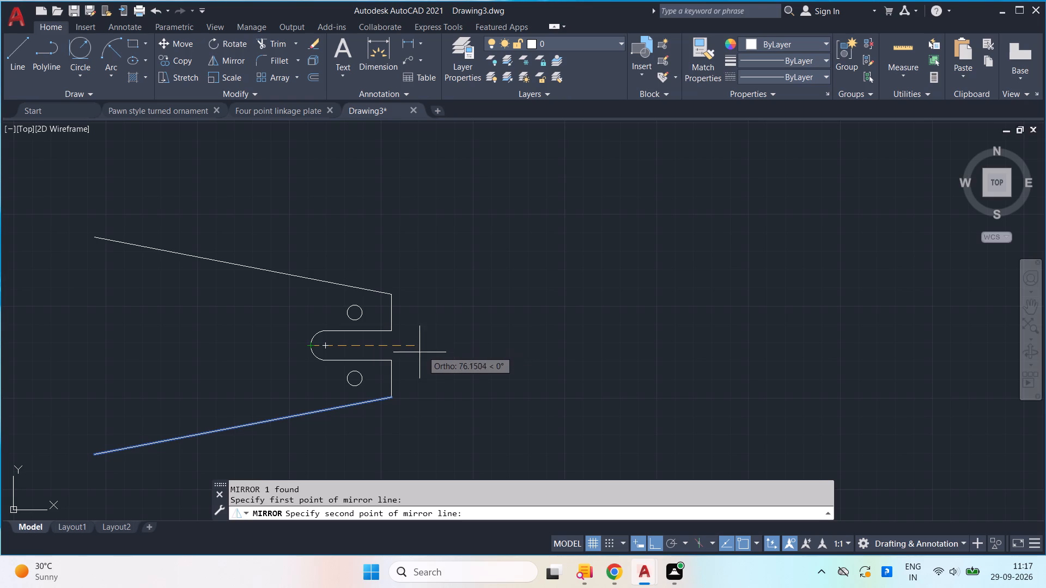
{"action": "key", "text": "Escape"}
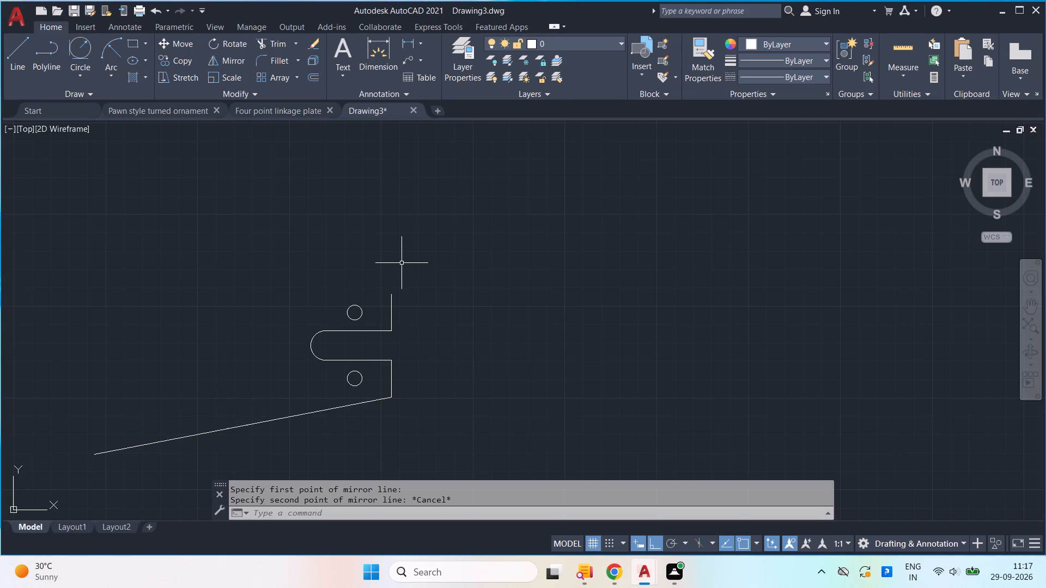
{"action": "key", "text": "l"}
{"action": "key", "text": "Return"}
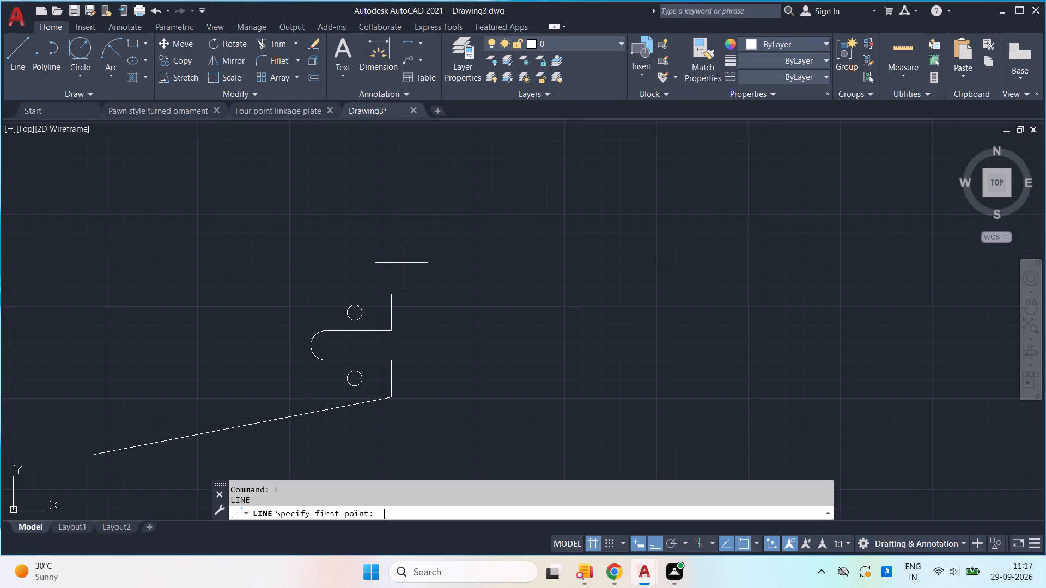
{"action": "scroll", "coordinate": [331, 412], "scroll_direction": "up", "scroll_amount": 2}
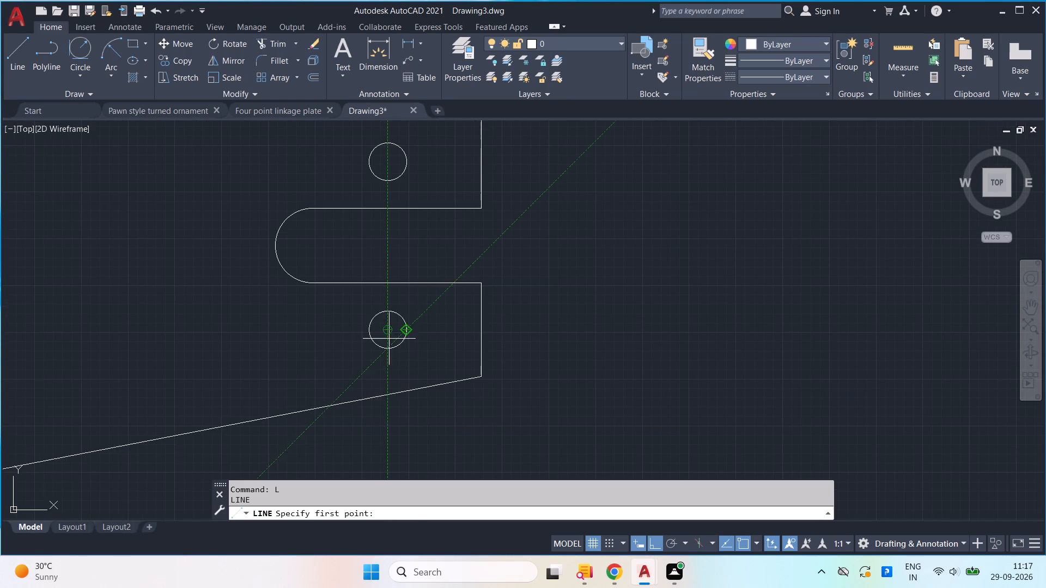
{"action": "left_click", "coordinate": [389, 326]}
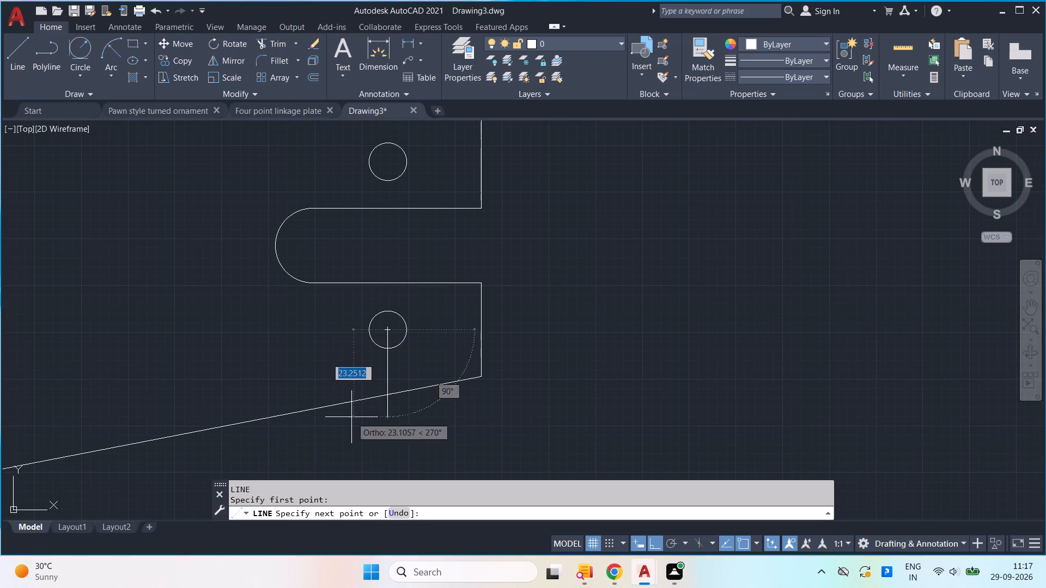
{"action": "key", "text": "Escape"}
With Ortho off, draw a 25-unit line from the upper circle's center, rising at about 60° toward the open side of the slot.
{"action": "scroll", "coordinate": [449, 259], "scroll_direction": "down", "scroll_amount": 2}
{"action": "middle_click_drag", "start_coordinate": [452, 265], "coordinate": [461, 360]}
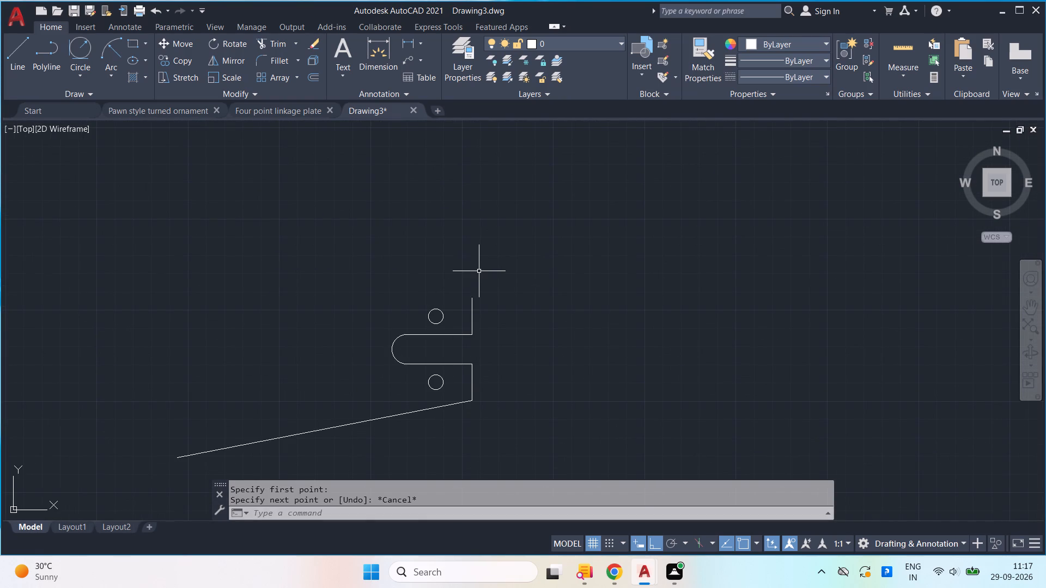
{"action": "key", "text": "l"}
{"action": "key", "text": "Return"}
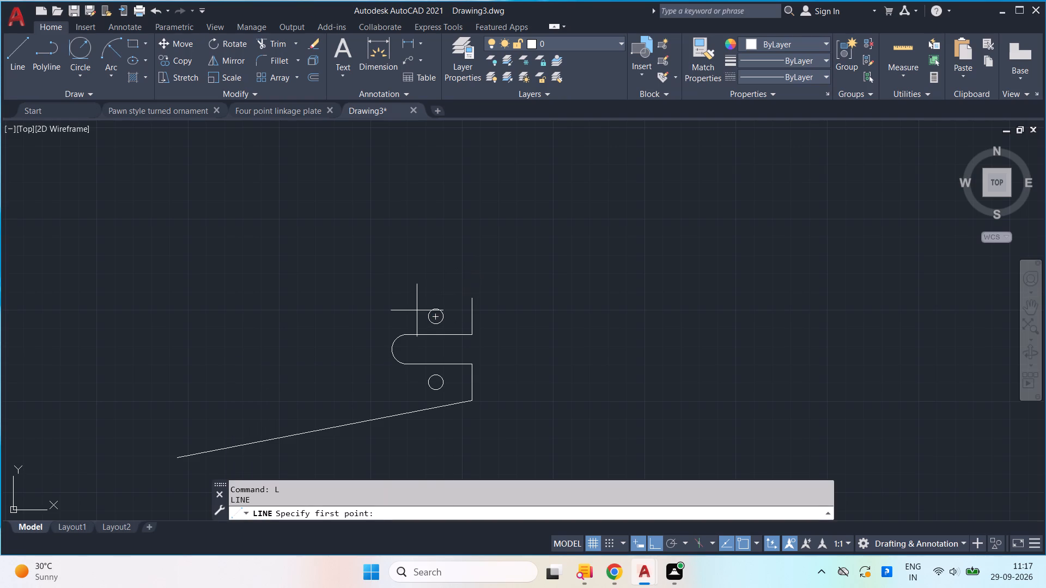
{"action": "left_click", "coordinate": [434, 315]}
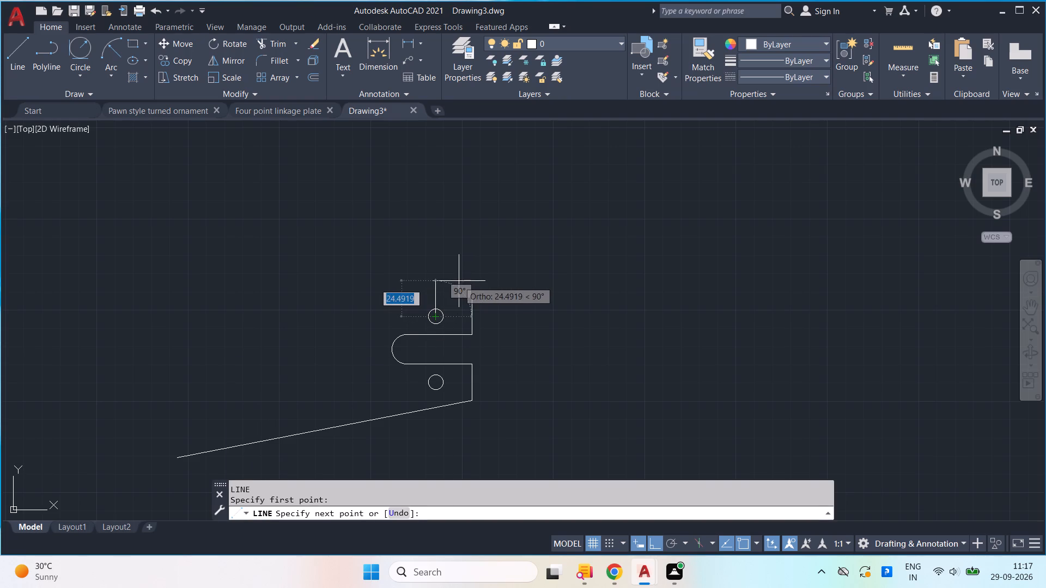
{"action": "left_click", "coordinate": [654, 538]}
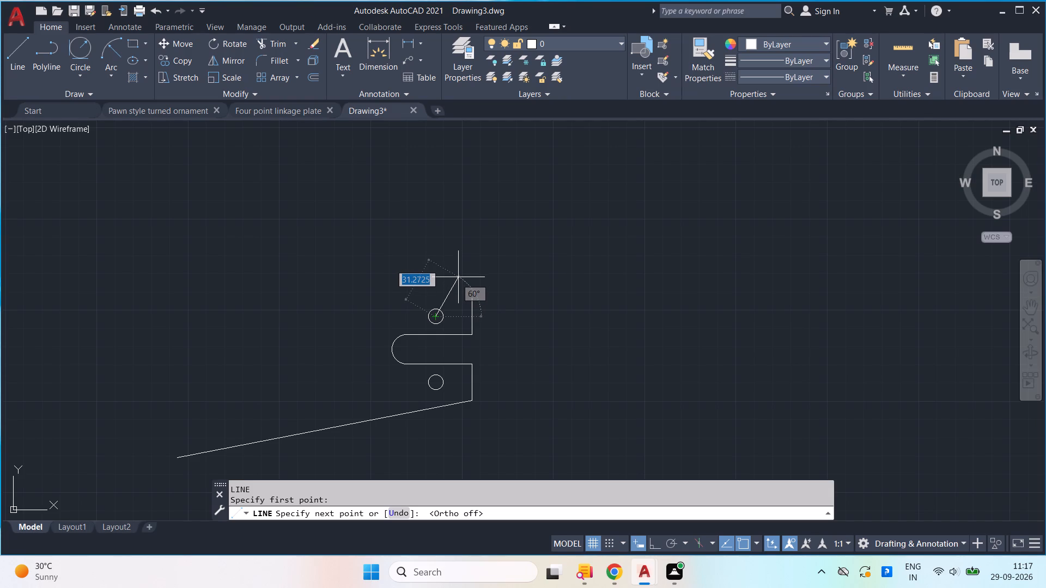
{"action": "type", "text": "25"}
{"action": "key", "text": "Return"}
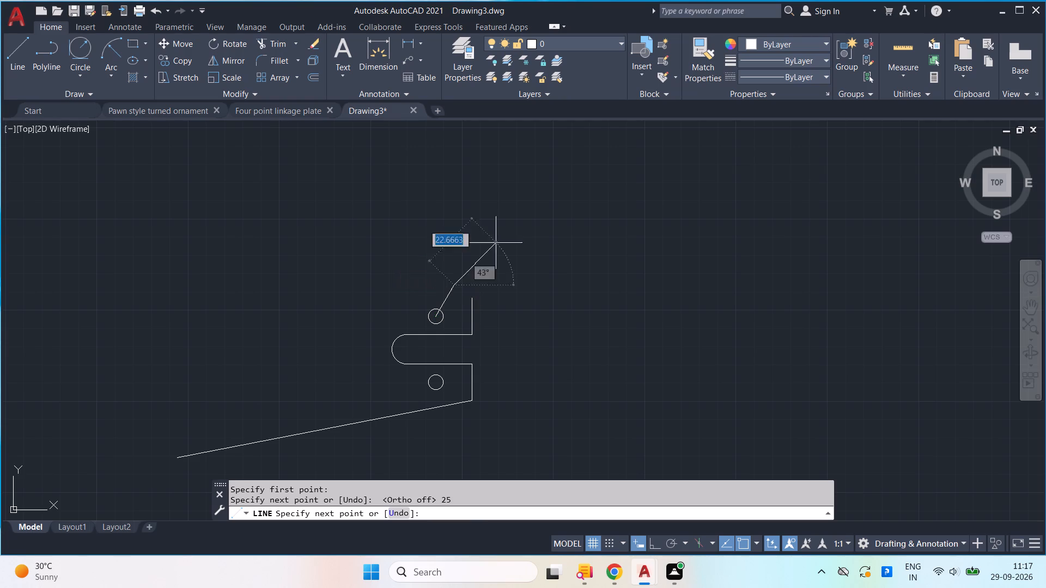
{"action": "key", "text": "space"}
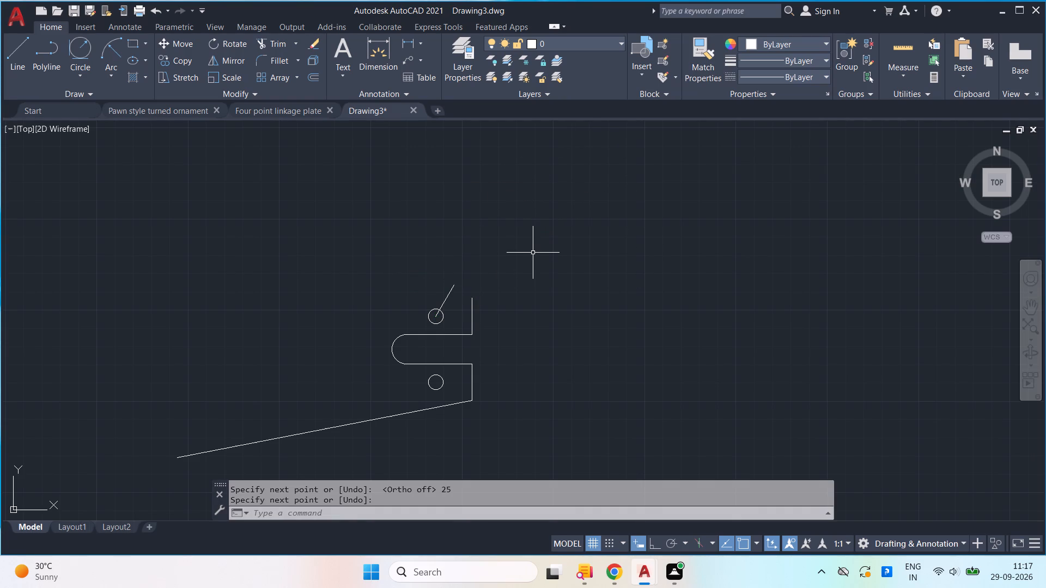
Draw a line joining the top end of the upper vertical edge to the free end of the angled 25-unit line.
{"action": "key", "text": "l"}
{"action": "key", "text": "Return"}
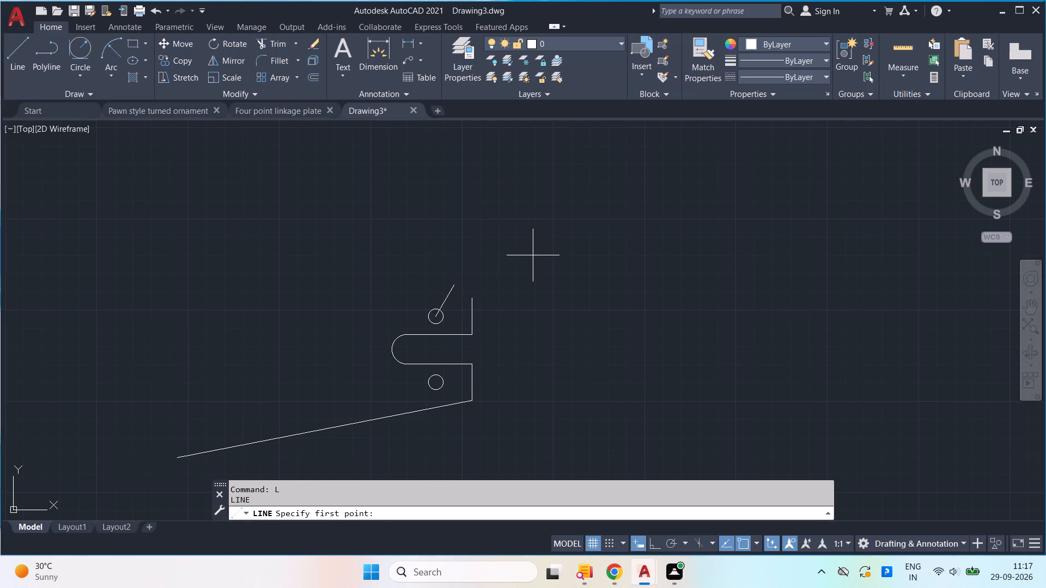
{"action": "left_click", "coordinate": [472, 302]}
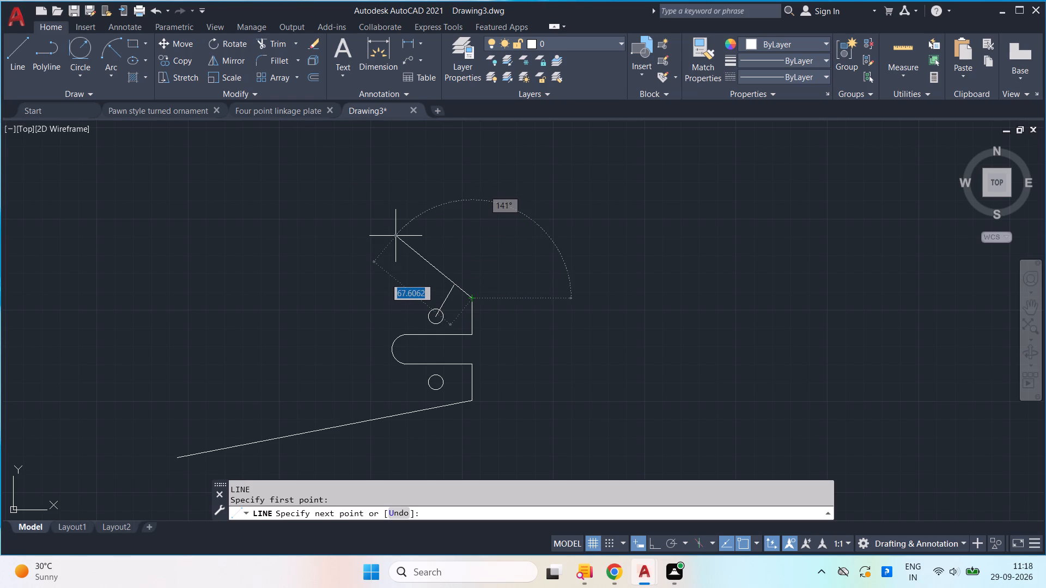
{"action": "left_click", "coordinate": [454, 285]}
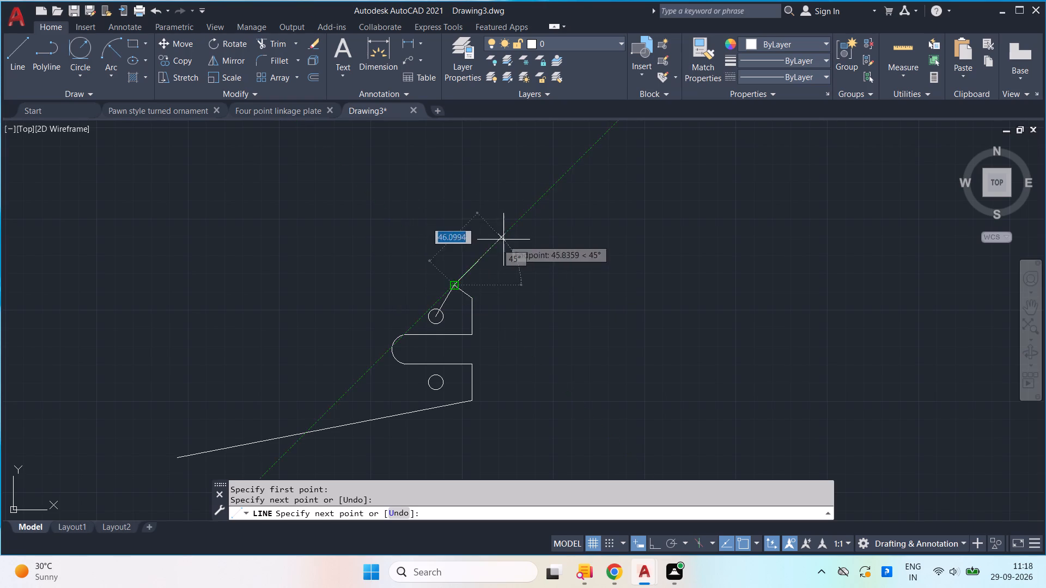
{"action": "key", "text": "space"}
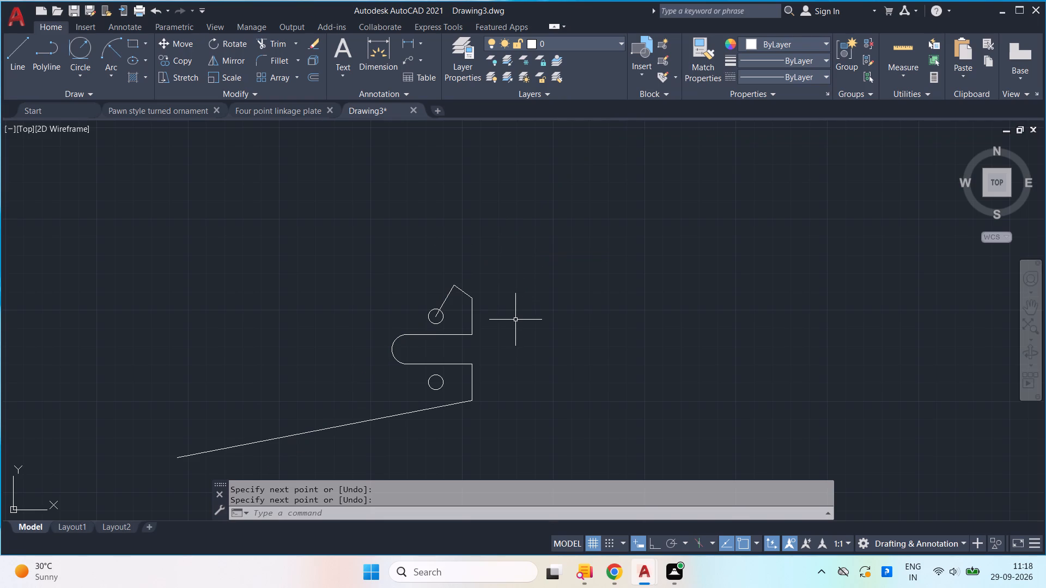
Draw a 25-unit line vertically upward from the free lower end of the long sloped line.
{"action": "middle_click_drag", "start_coordinate": [396, 380], "coordinate": [488, 337]}
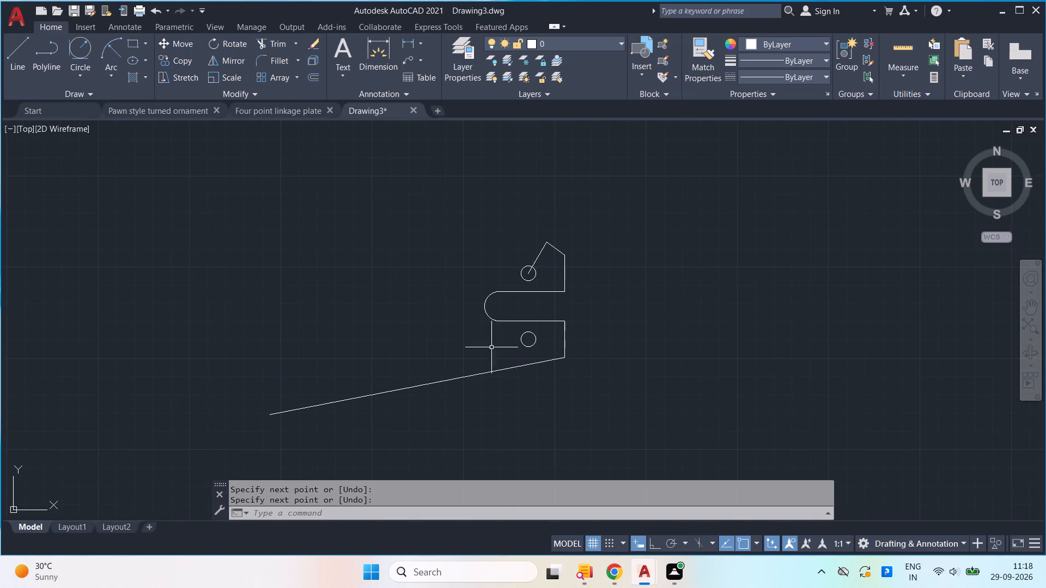
{"action": "middle_click_drag", "start_coordinate": [352, 414], "coordinate": [391, 399]}
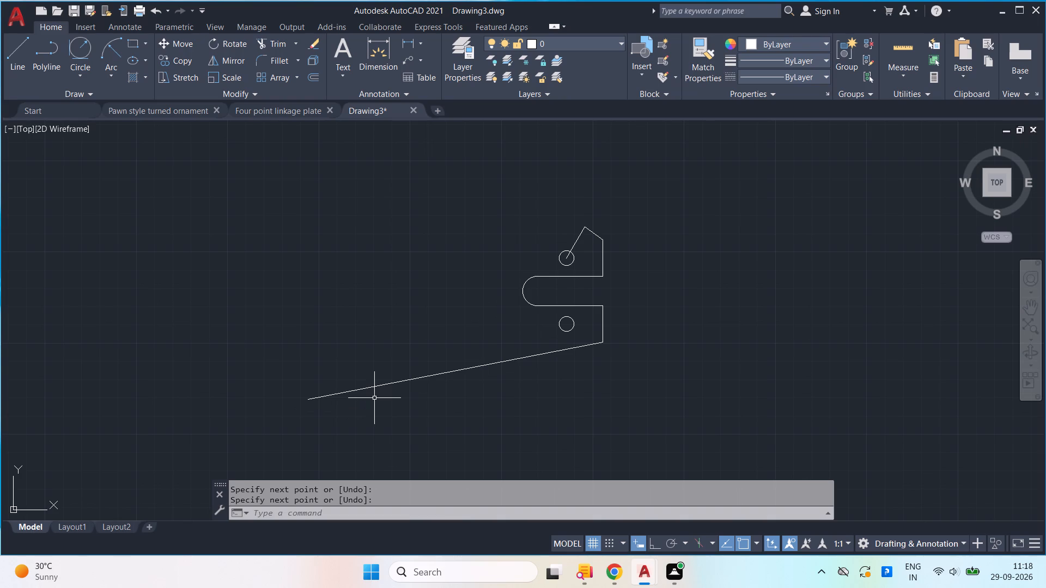
{"action": "key", "text": "l"}
{"action": "key", "text": "Return"}
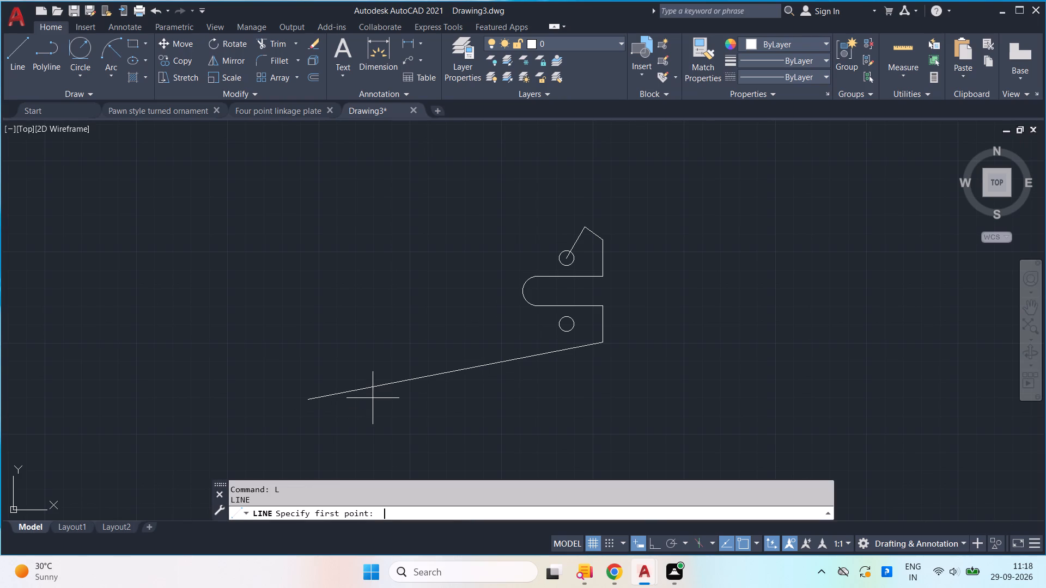
{"action": "left_click", "coordinate": [305, 401]}
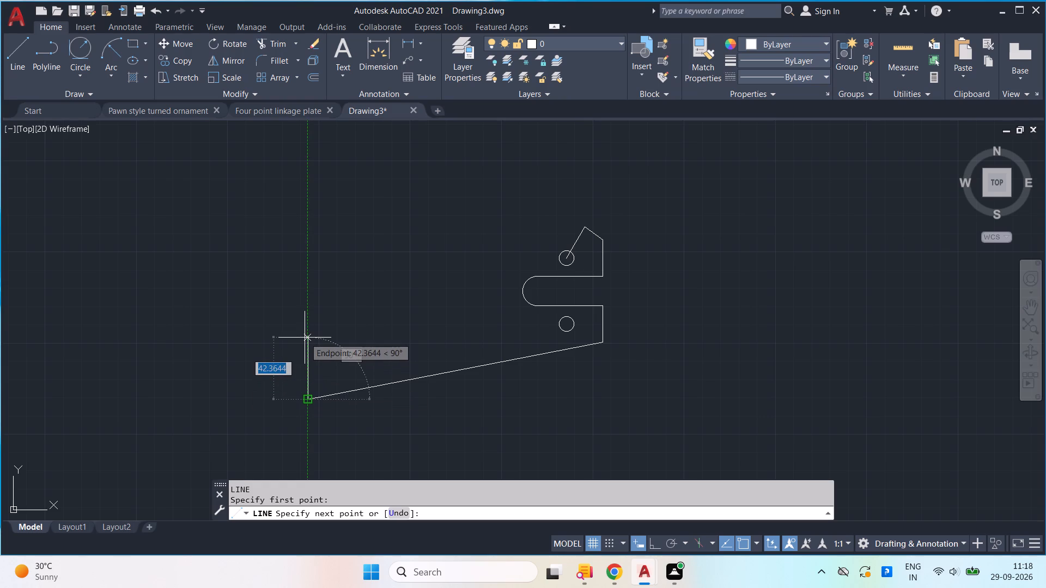
{"action": "type", "text": "25"}
{"action": "key", "text": "Return"}
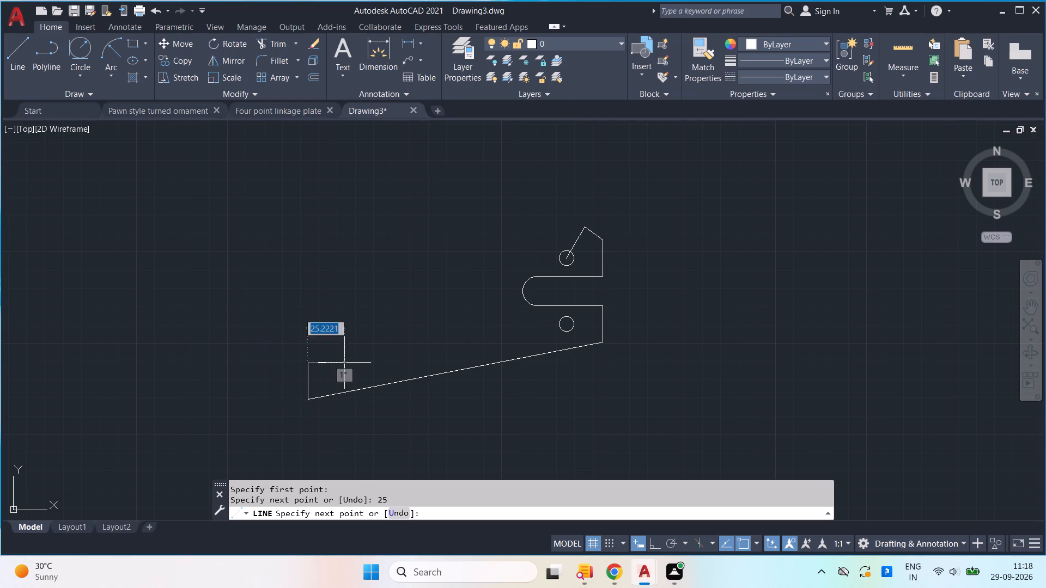
{"action": "key", "text": "space"}
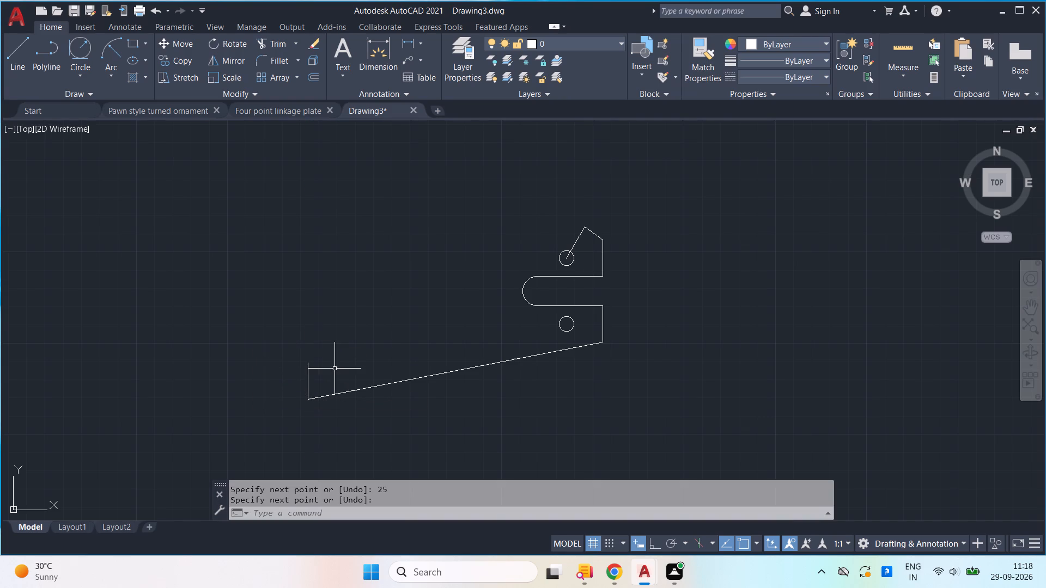
Draw a radius 5 circle centered on the top end of the 25-unit vertical line at the sloped line's far end.
{"action": "key", "text": "c"}
{"action": "key", "text": "Return"}
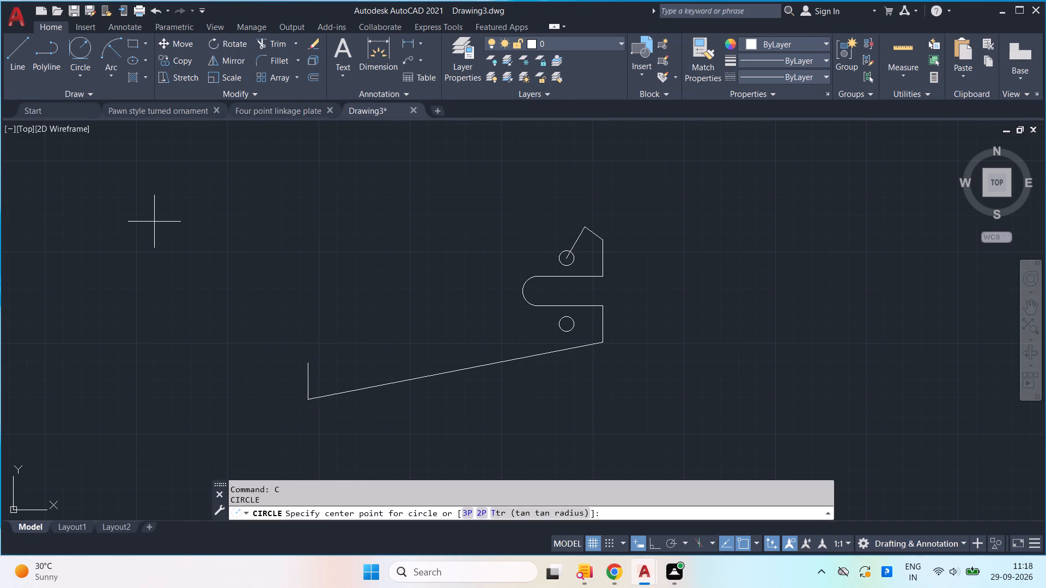
{"action": "left_click", "coordinate": [304, 363]}
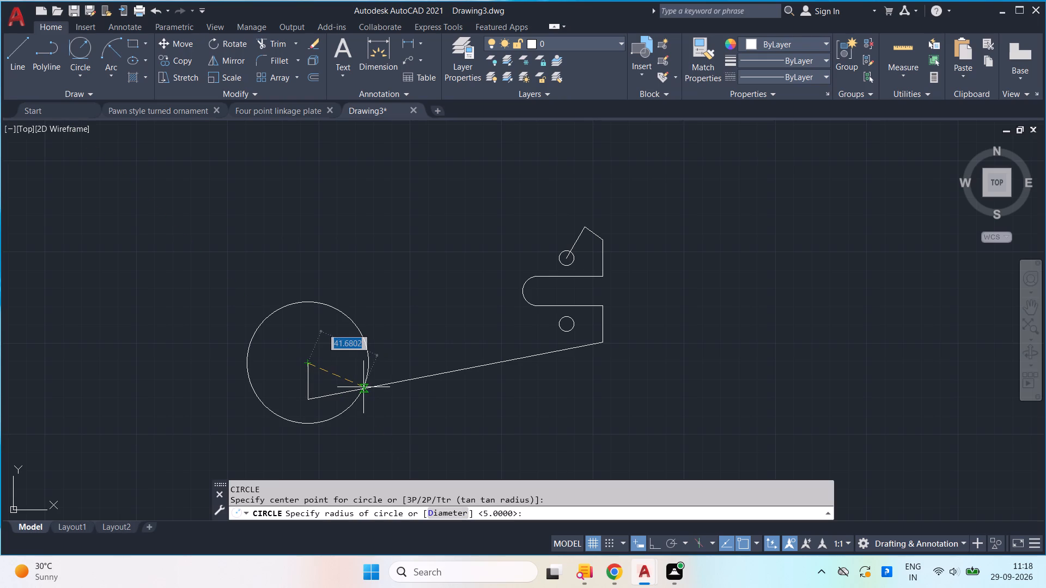
{"action": "key", "text": "5"}
{"action": "key", "text": "Return"}
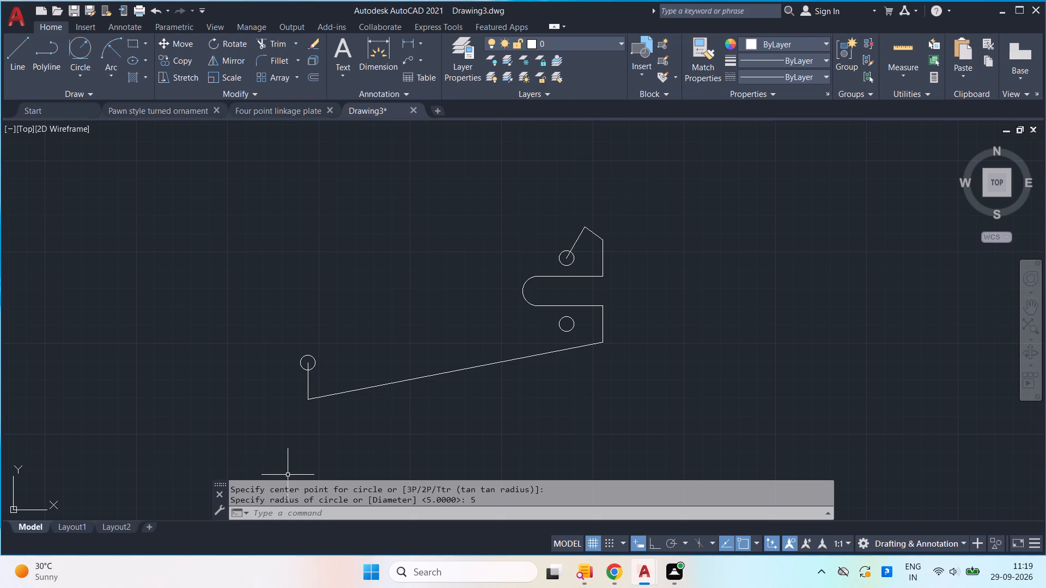
Draw a horizontal line about 80 units long from that vertical line's bottom end, heading away from the slot.
{"action": "key", "text": "l"}
{"action": "key", "text": "Return"}
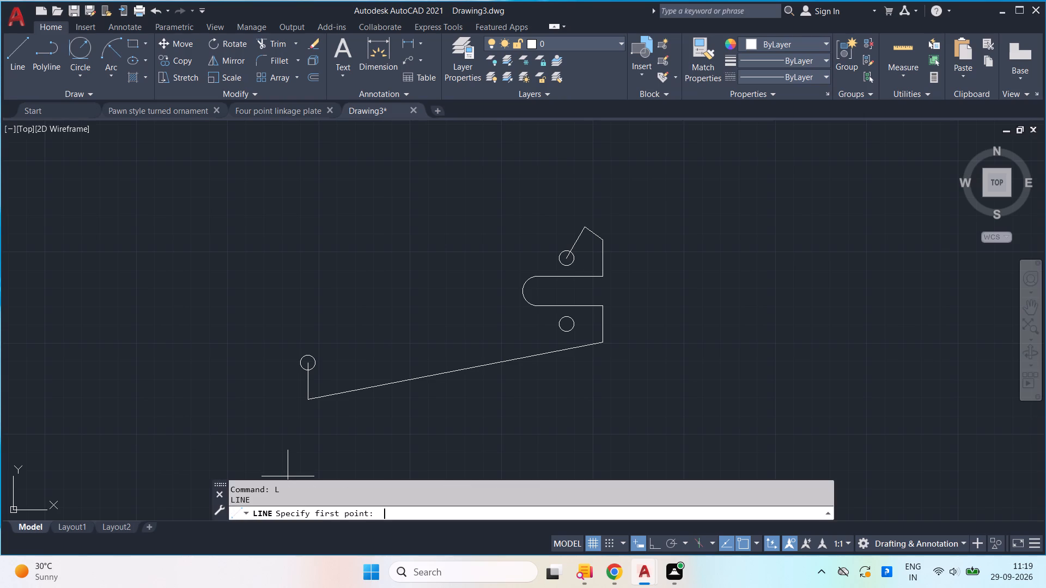
{"action": "left_click", "coordinate": [305, 403]}
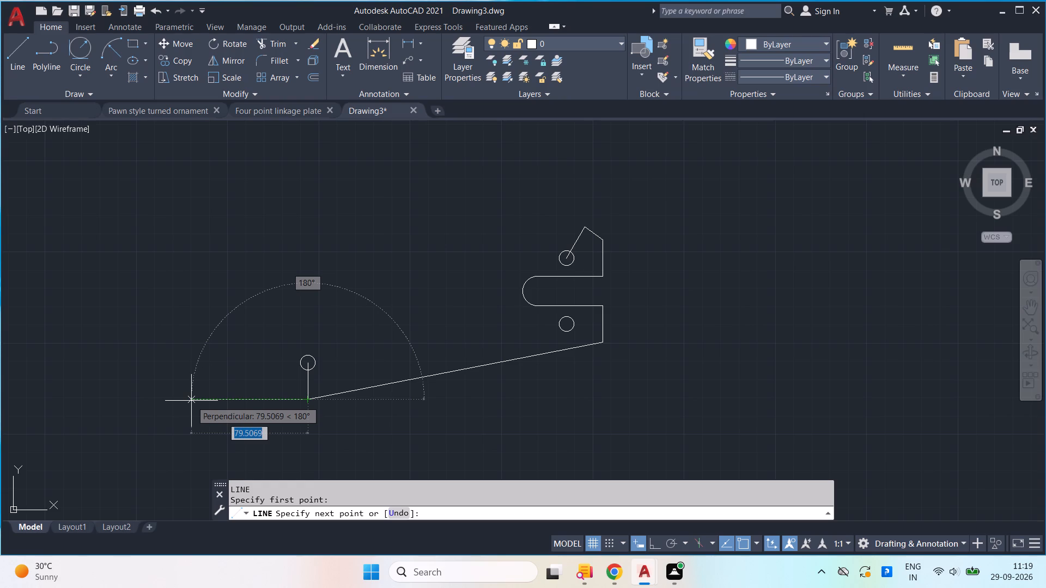
{"action": "left_click", "coordinate": [190, 401]}
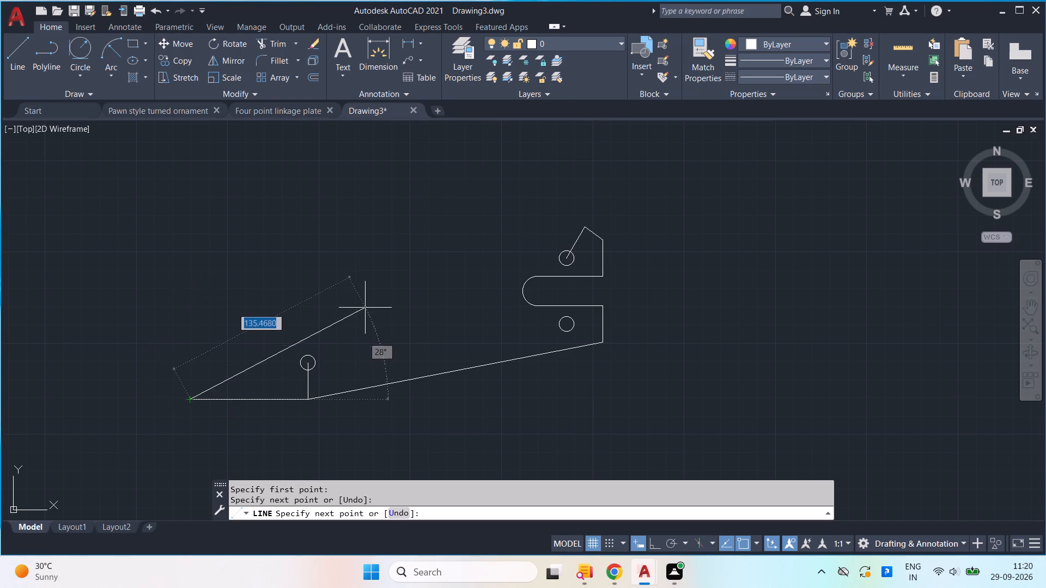
{"action": "key", "text": "Escape"}
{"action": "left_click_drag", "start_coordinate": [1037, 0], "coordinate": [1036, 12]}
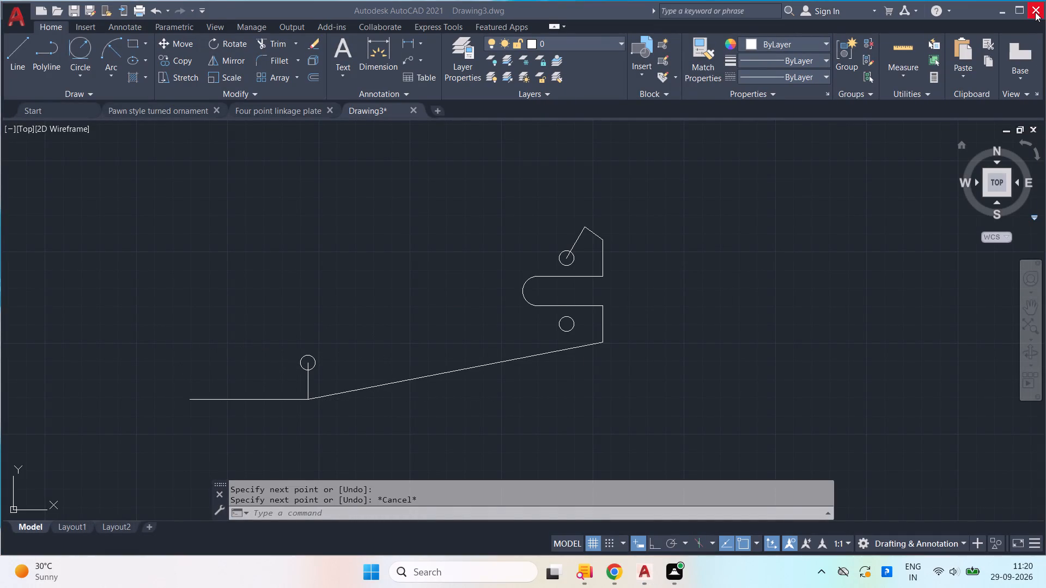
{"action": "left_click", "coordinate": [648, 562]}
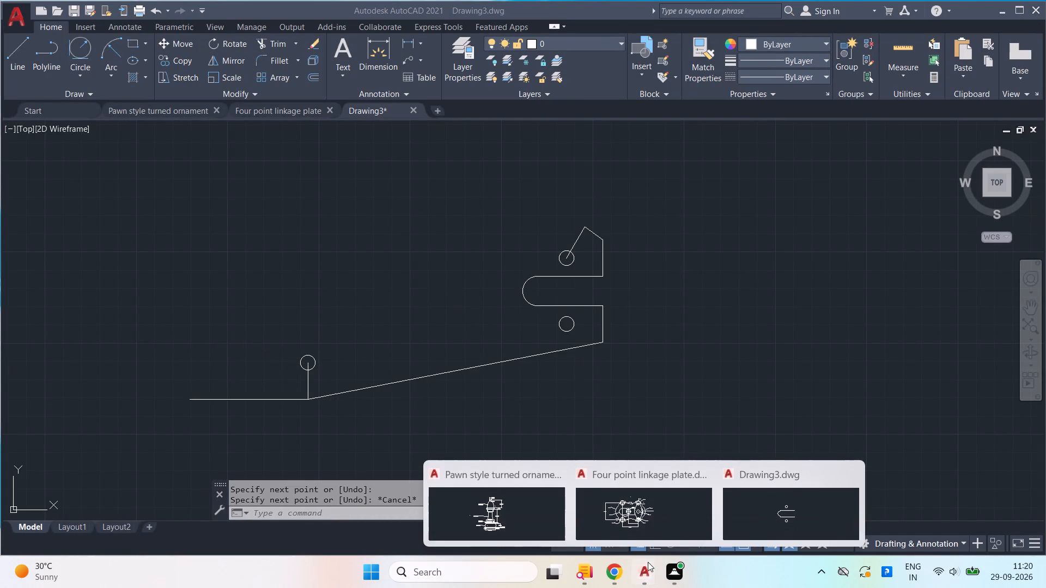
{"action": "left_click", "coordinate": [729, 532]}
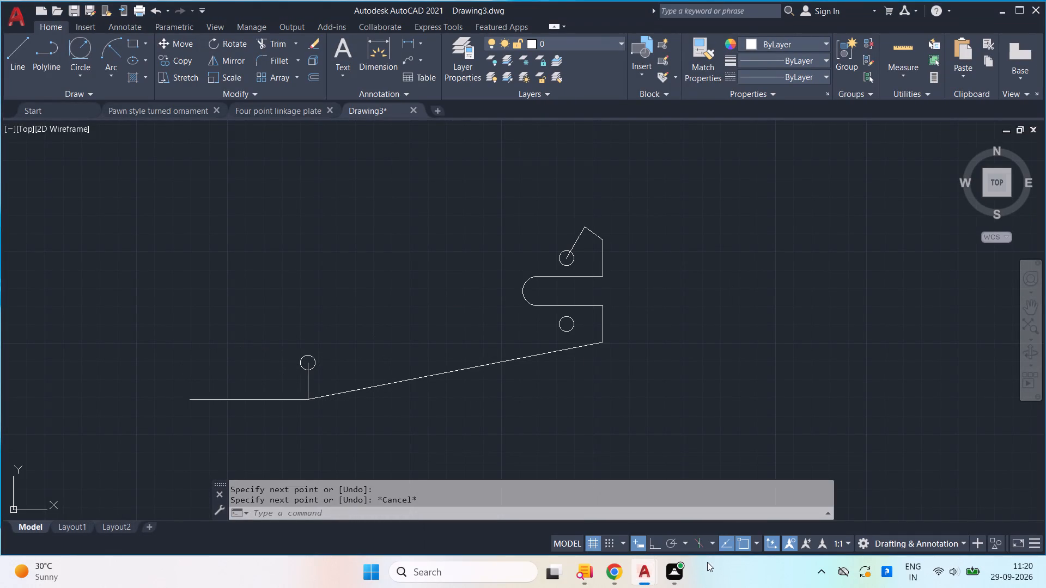
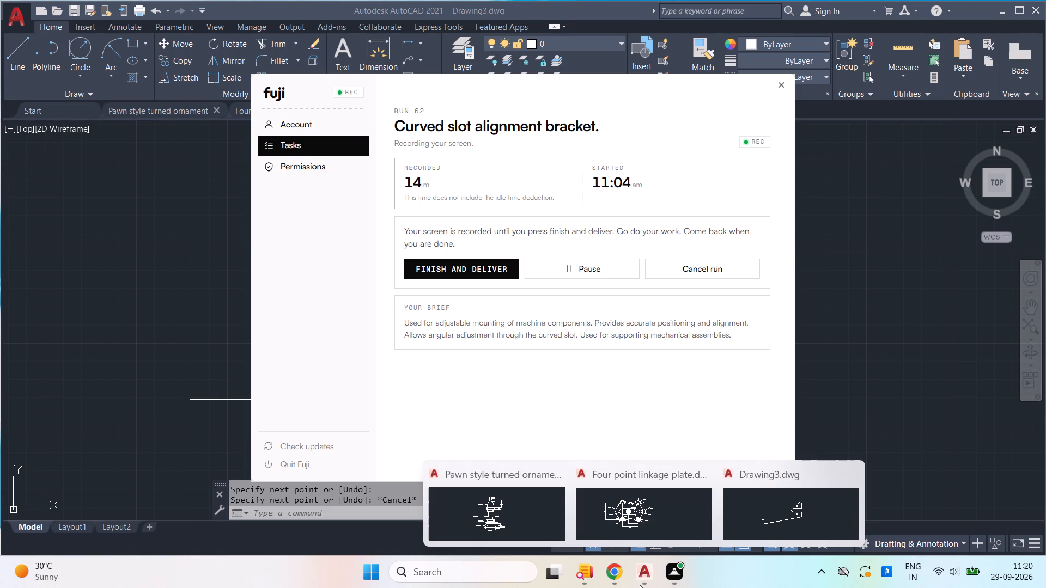
Draw an 80-unit line at 120° from the center of the radius 5 circle above the 25-unit vertical line.
{"action": "left_click", "coordinate": [763, 517]}
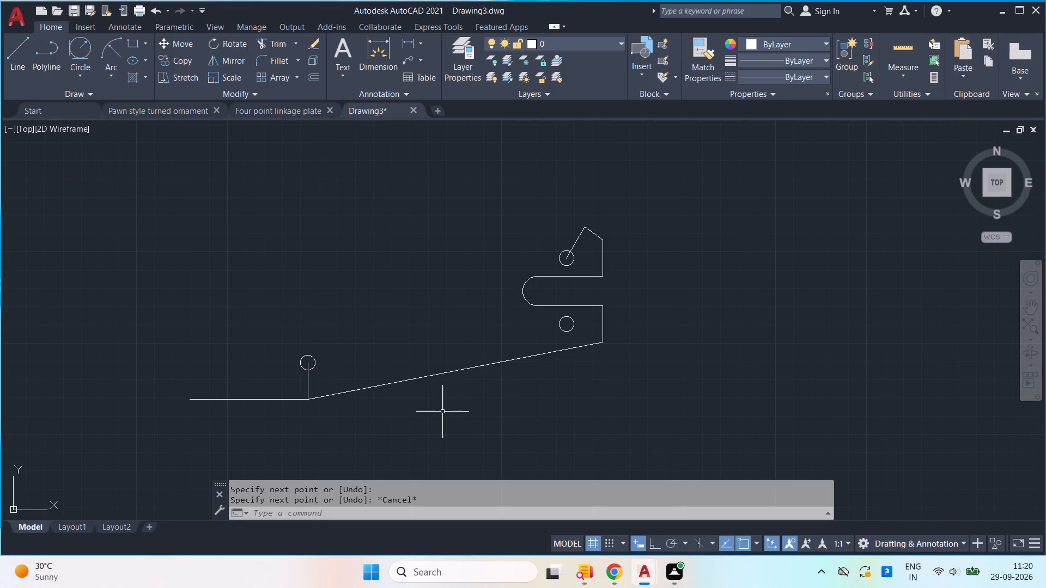
{"action": "key", "text": "l"}
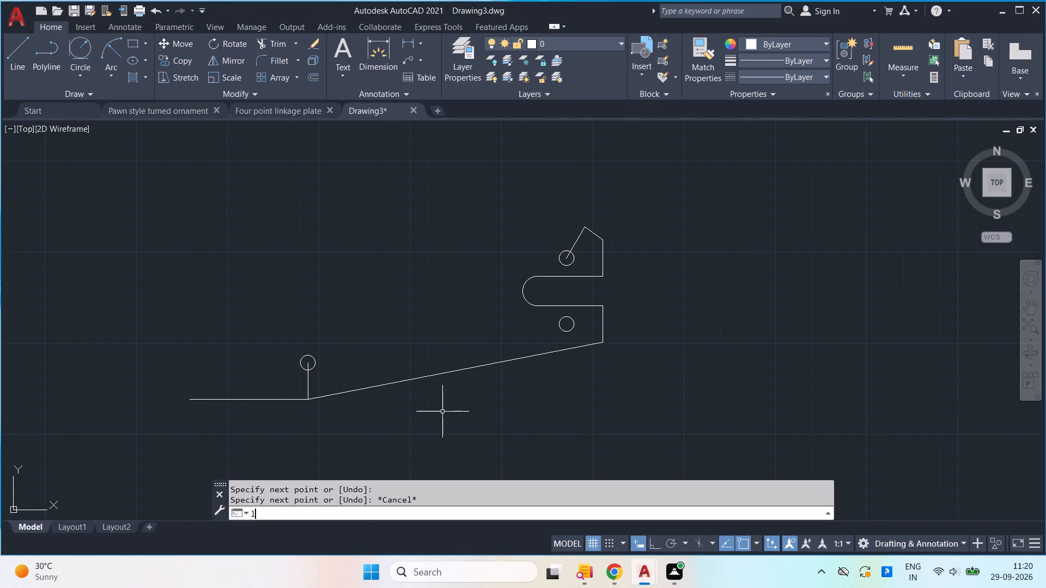
{"action": "key", "text": "Return"}
{"action": "scroll", "coordinate": [303, 367], "scroll_direction": "up", "scroll_amount": 1}
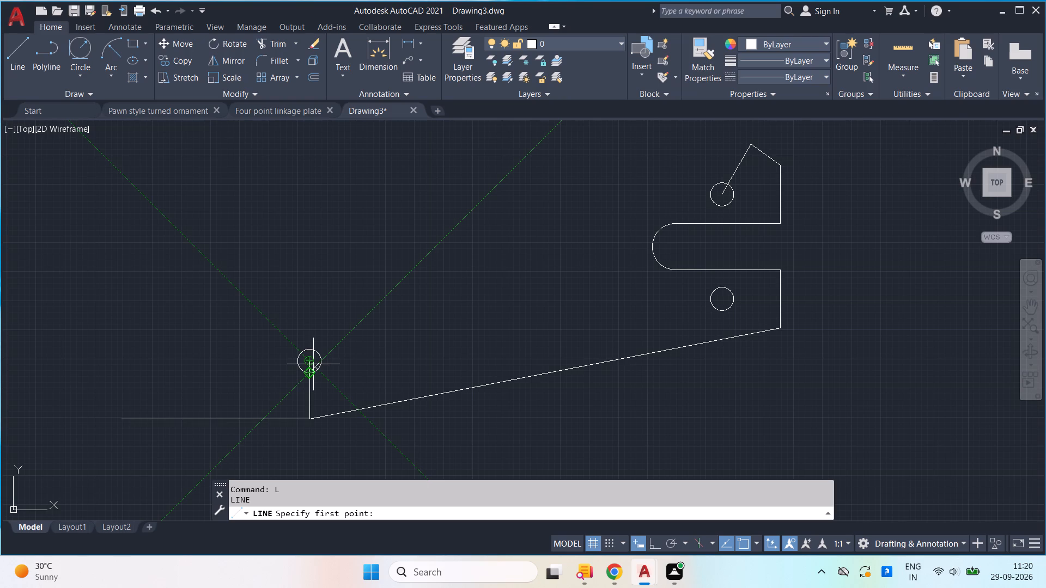
{"action": "left_click", "coordinate": [308, 361]}
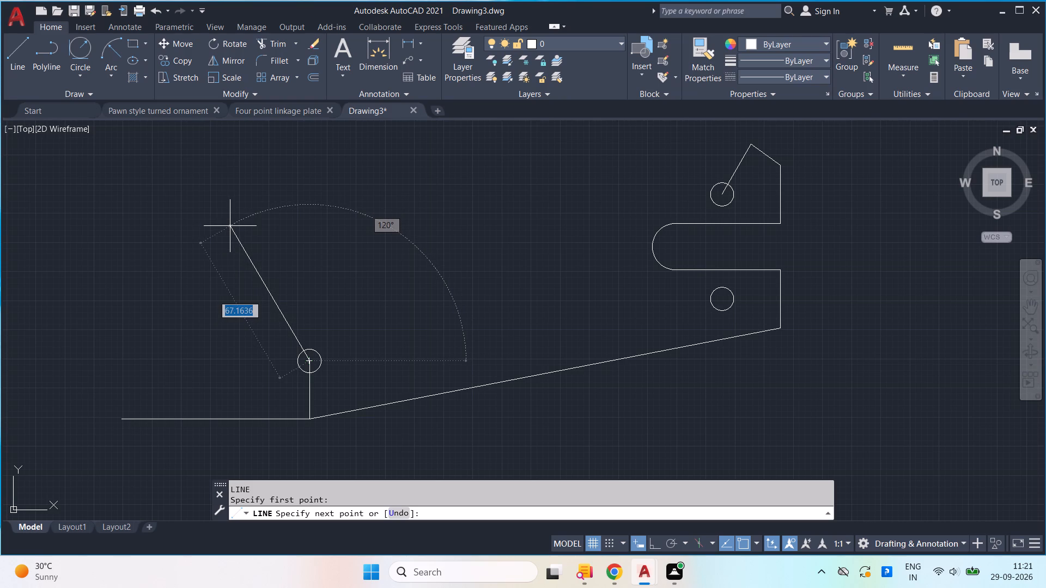
{"action": "type", "text": "80"}
{"action": "key", "text": "Return"}
{"action": "key", "text": "space"}
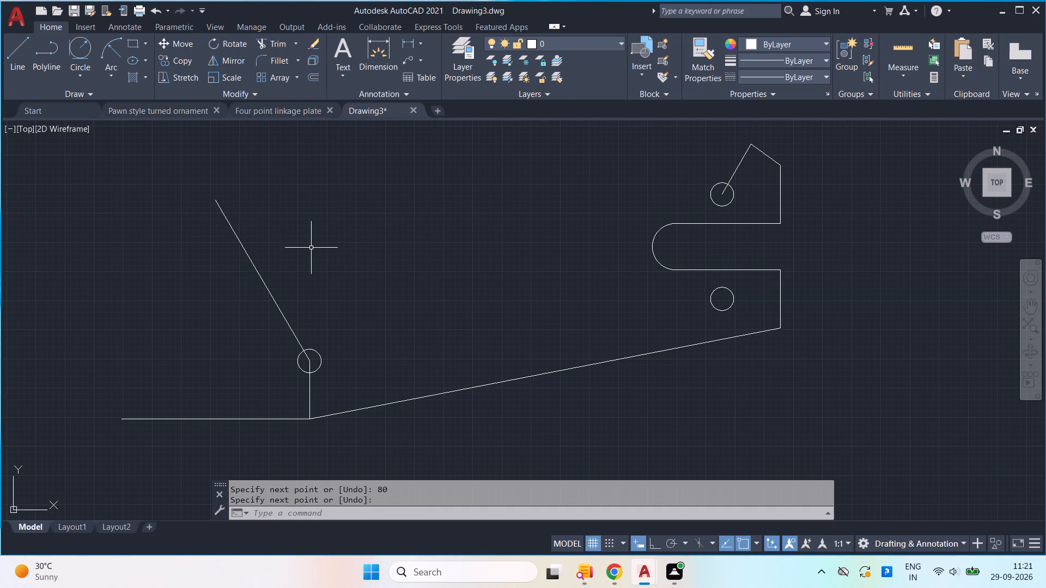
Draw a radius 80 circle centered on the start point of the 120° line.
{"action": "key", "text": "c"}
{"action": "key", "text": "Return"}
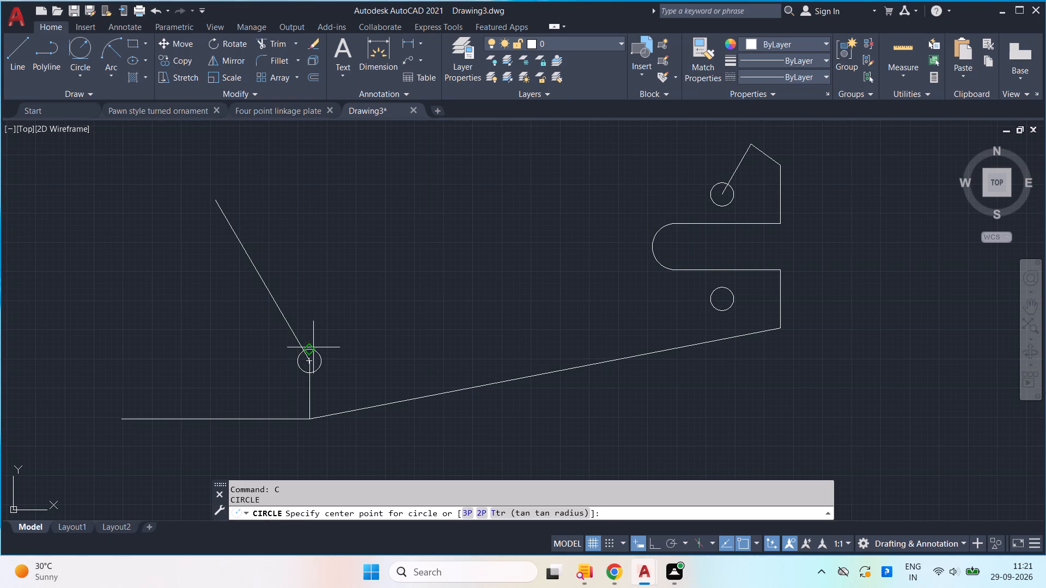
{"action": "left_click", "coordinate": [307, 362]}
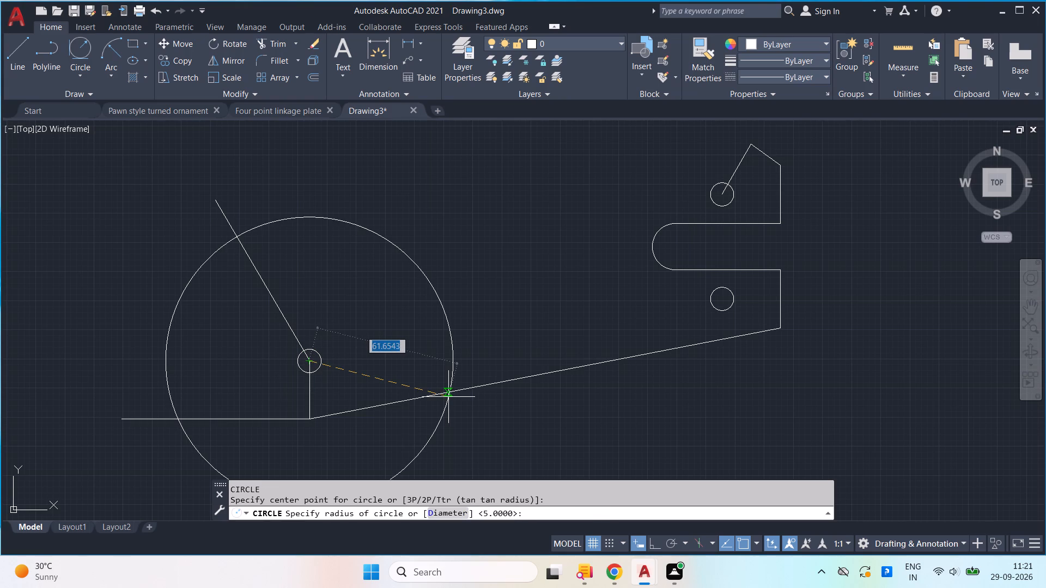
{"action": "type", "text": "80"}
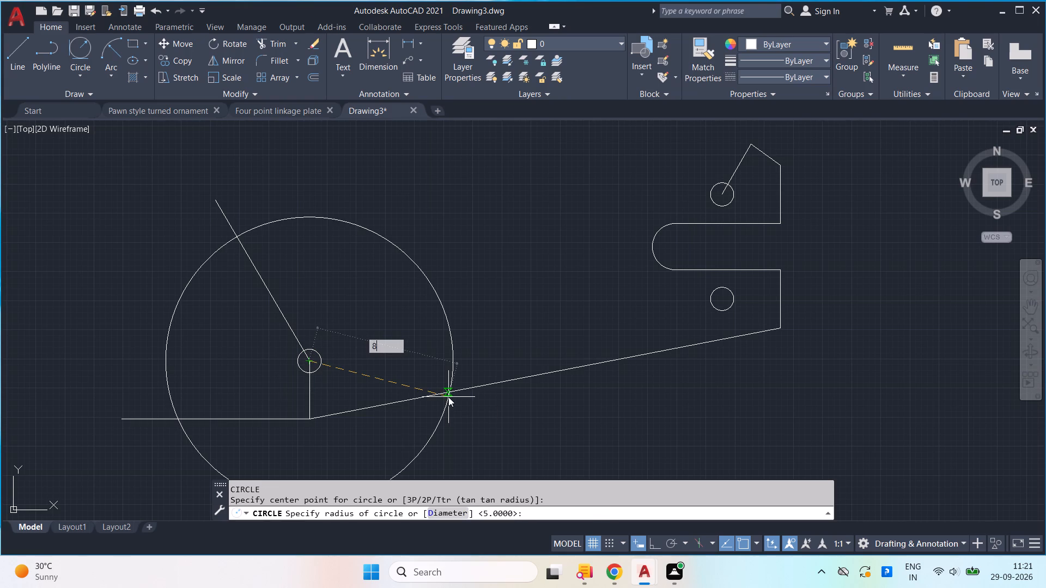
{"action": "key", "text": "Return"}
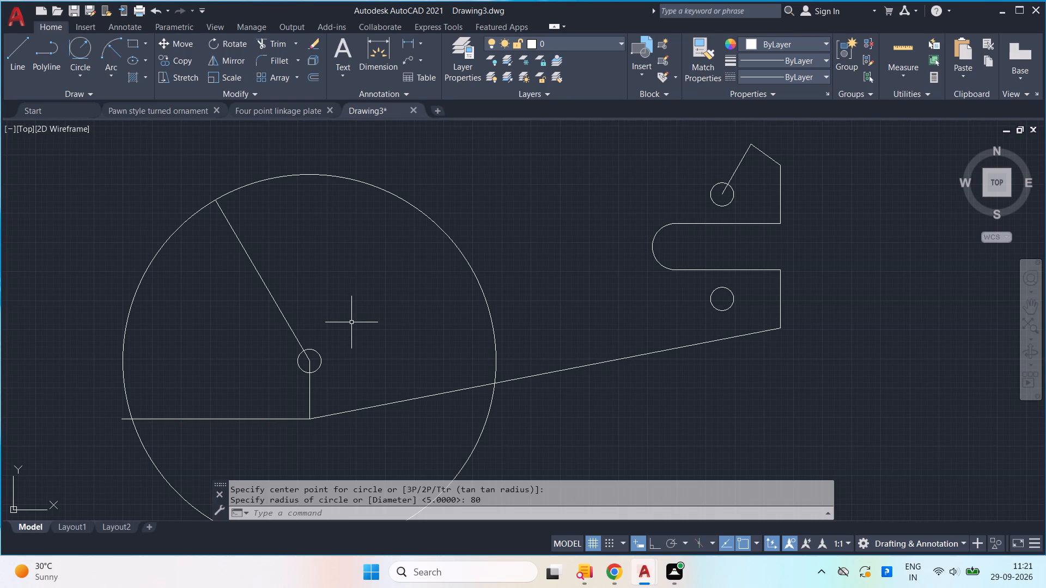
Draw a line about 85 units long at 50° from the same center, crossing the radius 80 circle.
{"action": "key", "text": "l"}
{"action": "key", "text": "Return"}
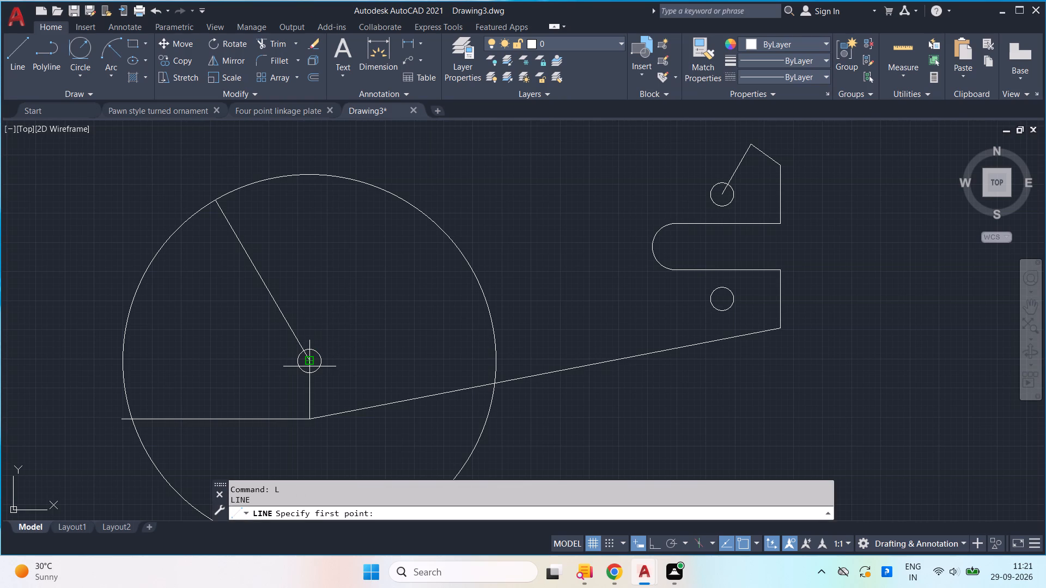
{"action": "left_click", "coordinate": [309, 359]}
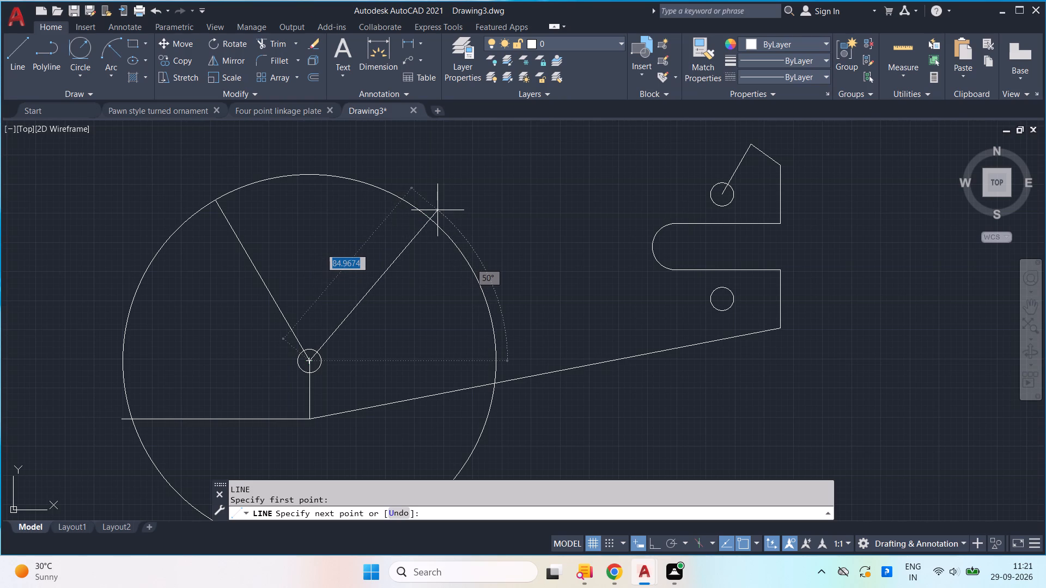
{"action": "left_click", "coordinate": [437, 210]}
{"action": "key", "text": "space"}
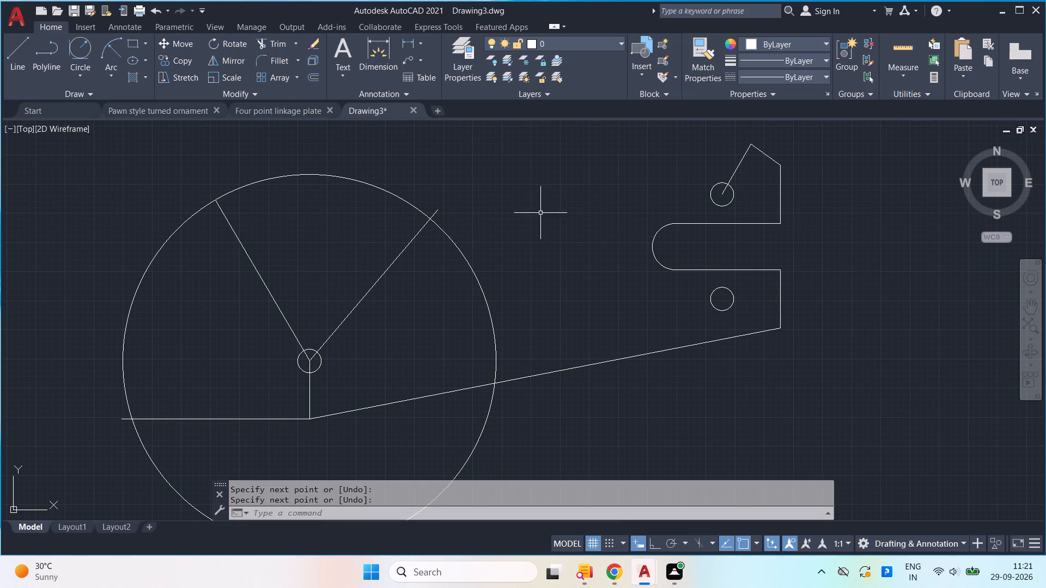
Quick-measure the geometry around the 50° line and the radius 80 circle.
{"action": "left_click", "coordinate": [909, 70]}
{"action": "left_click", "coordinate": [902, 98]}
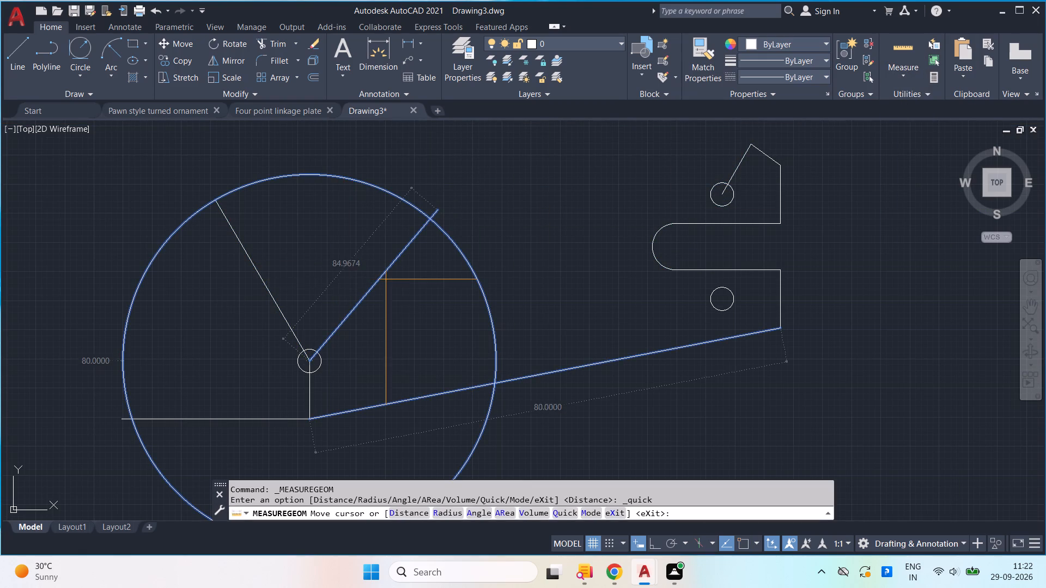
{"action": "key", "text": "Escape"}
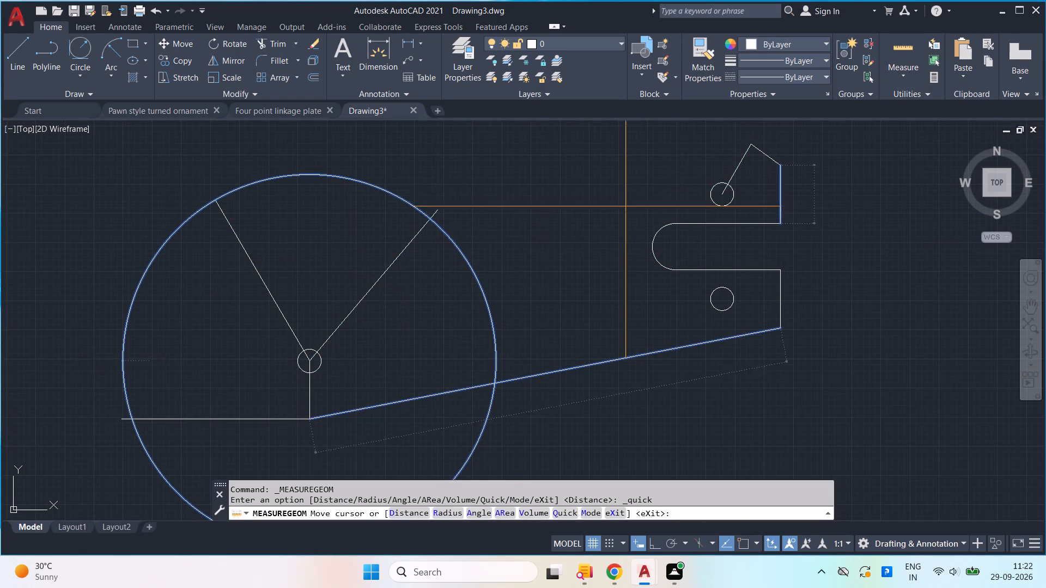
Draw radius 5.4 circles centered where the 120° line and the 50° line meet the radius 80 circle.
{"action": "scroll", "coordinate": [461, 237], "scroll_direction": "up", "scroll_amount": 1}
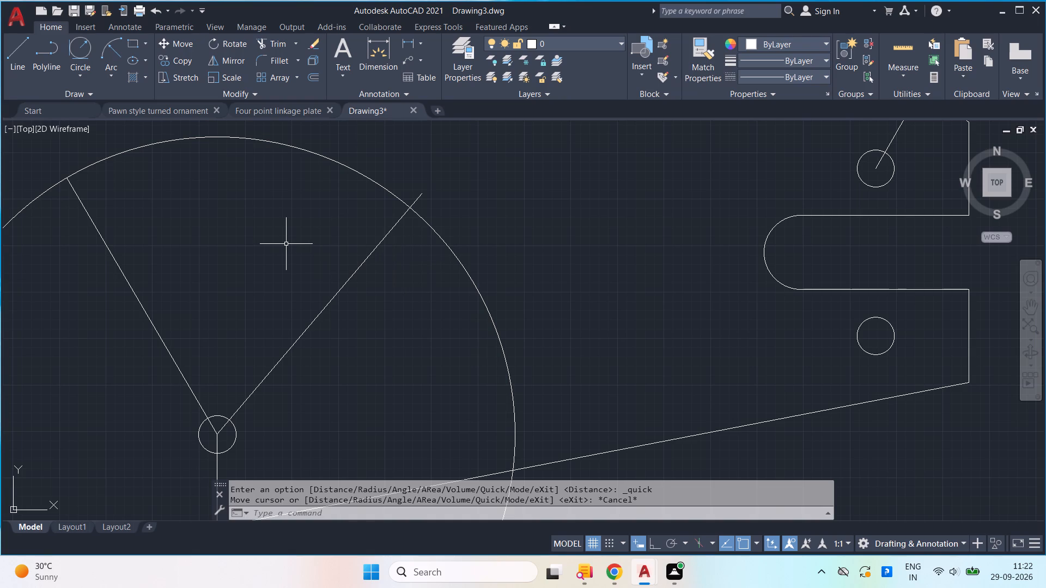
{"action": "key", "text": "c"}
{"action": "key", "text": "Return"}
{"action": "scroll", "coordinate": [254, 254], "scroll_direction": "down", "scroll_amount": 1}
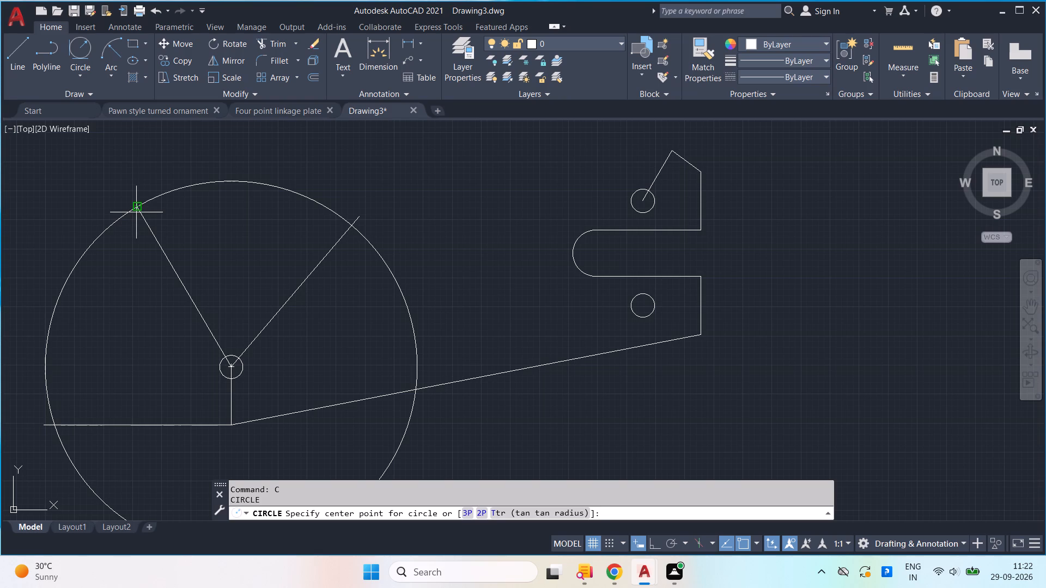
{"action": "left_click", "coordinate": [136, 211]}
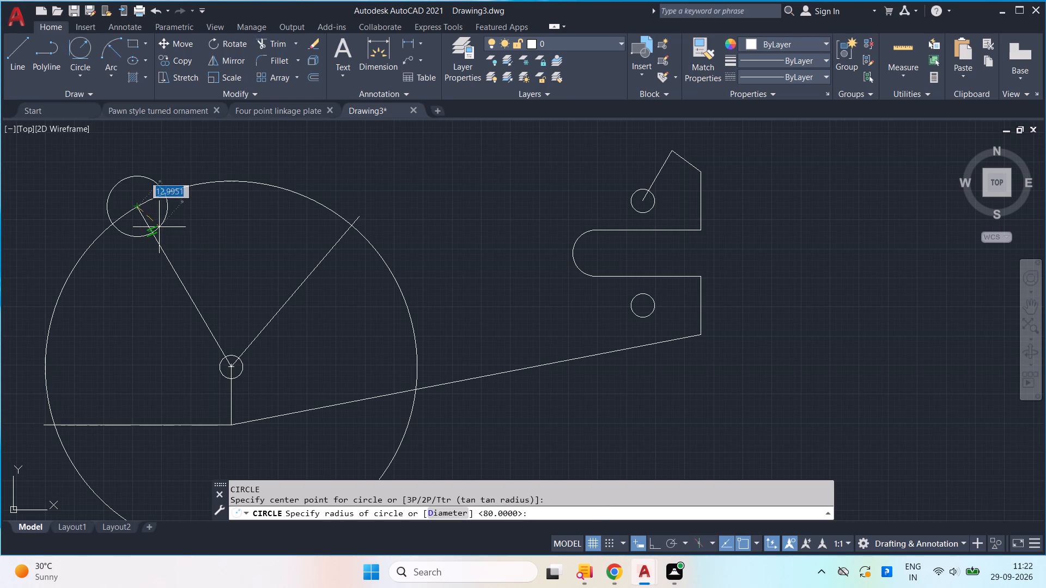
{"action": "type", "text": "5."}
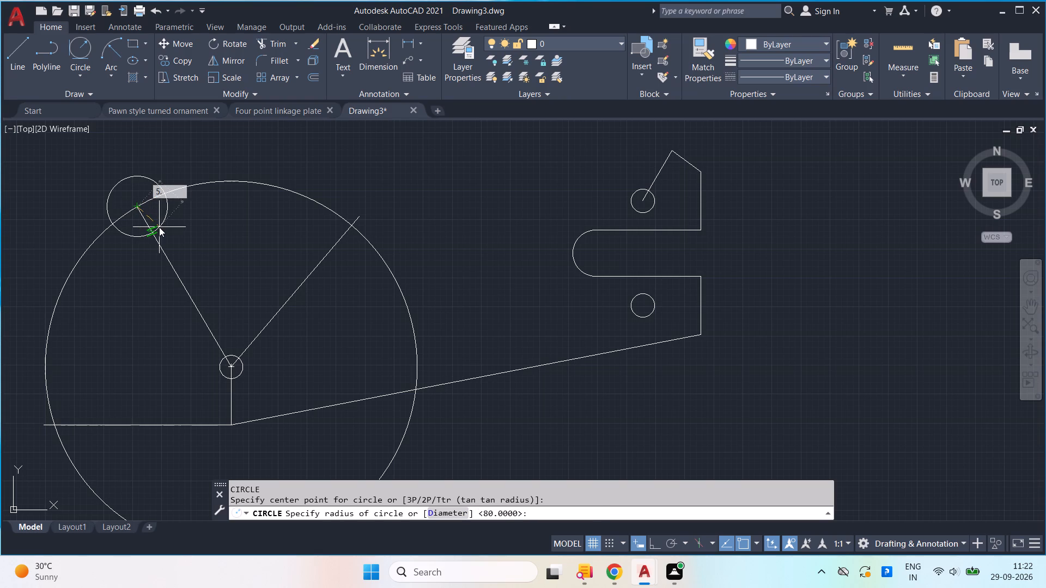
{"action": "key", "text": "4"}
{"action": "key", "text": "Return"}
{"action": "key", "text": "space"}
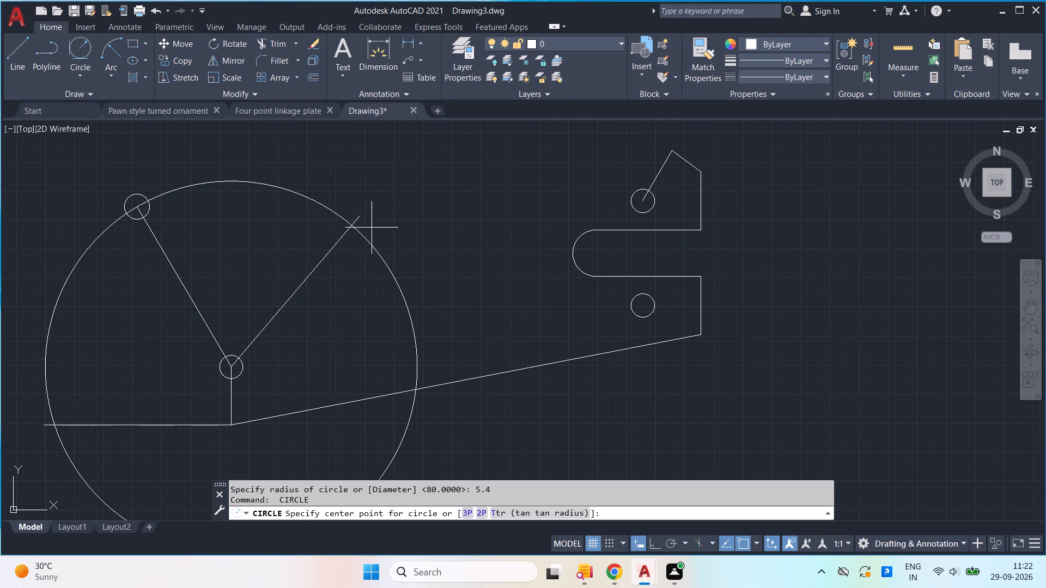
{"action": "left_click", "coordinate": [352, 224]}
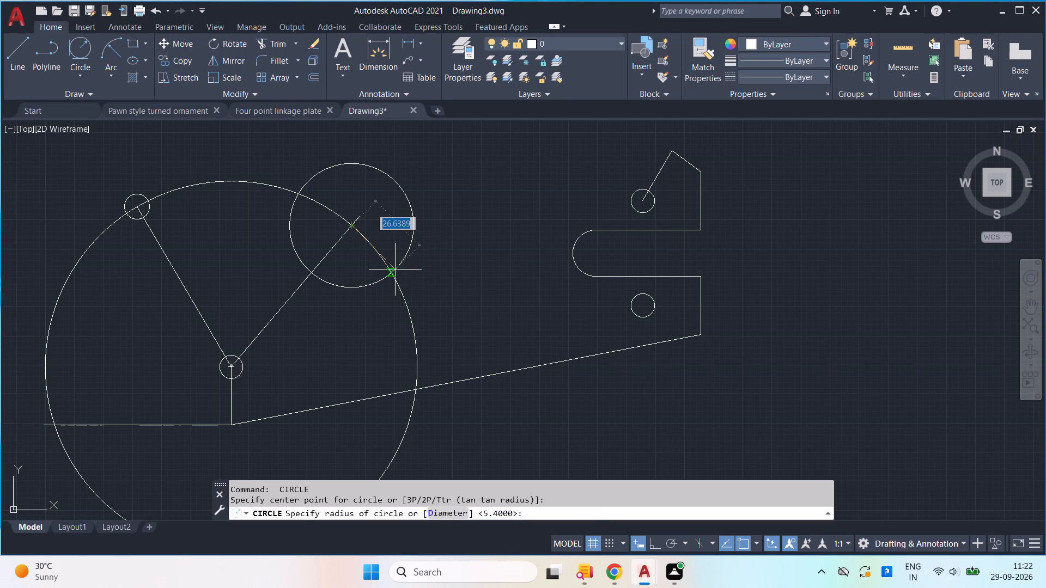
{"action": "type", "text": "5.4"}
{"action": "key", "text": "Return"}
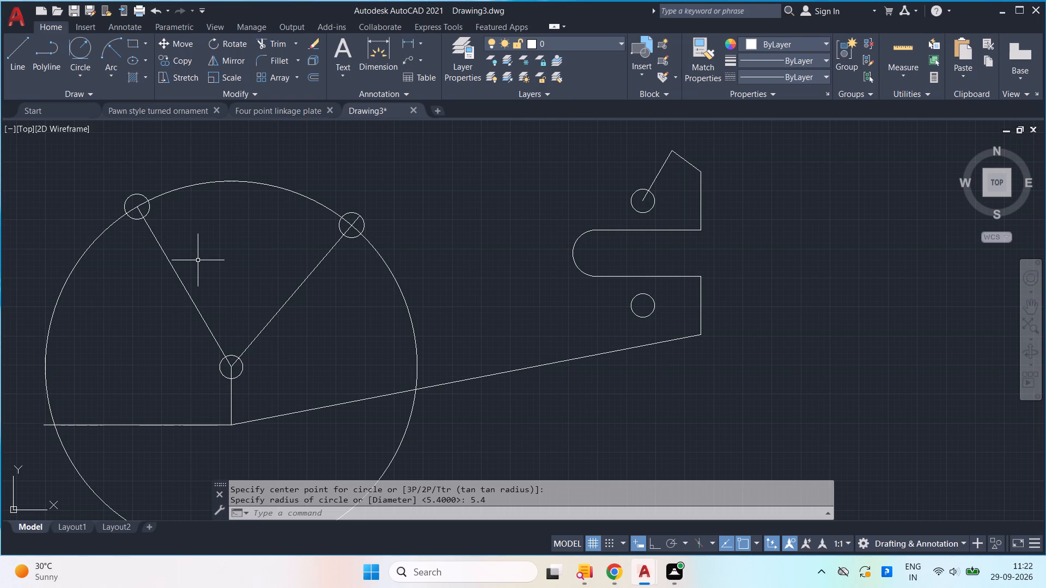
Draw radius 85.4 and radius 74.6 circles concentric with the radius 80 circle.
{"action": "key", "text": "space"}
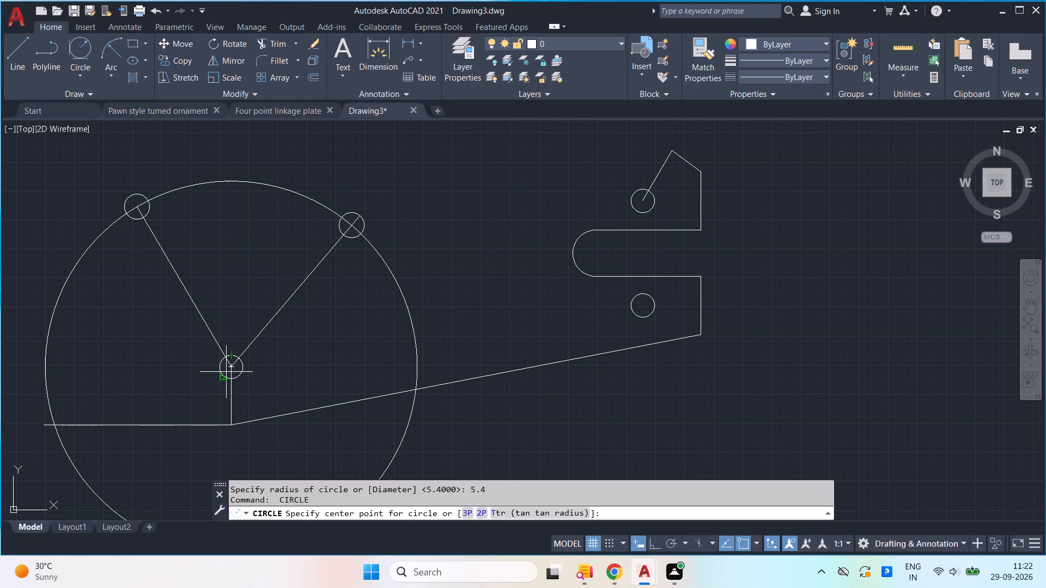
{"action": "left_click", "coordinate": [230, 365]}
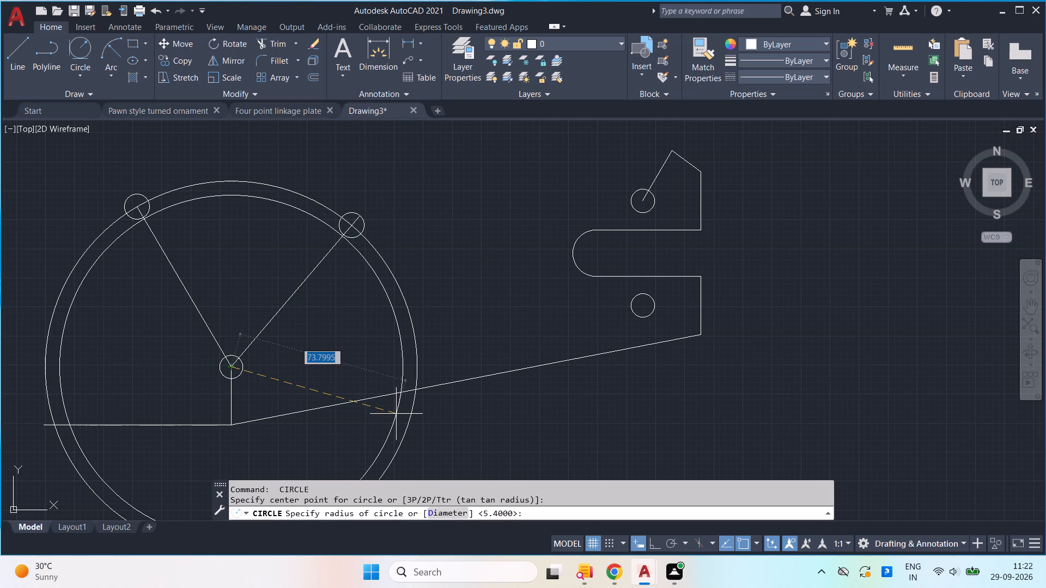
{"action": "key", "text": "8"}
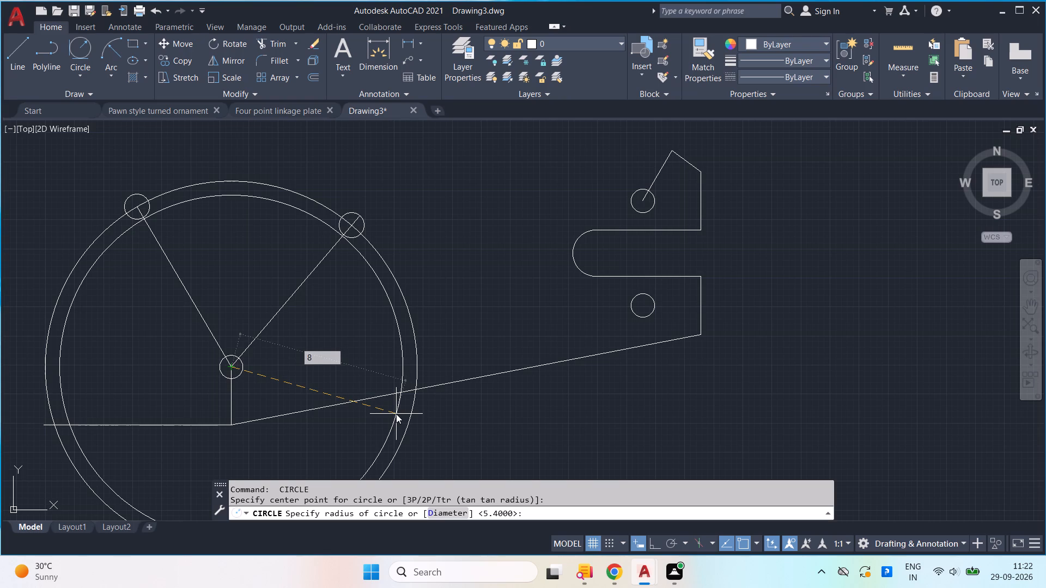
{"action": "type", "text": "5."}
{"action": "key", "text": "4"}
{"action": "key", "text": "Return"}
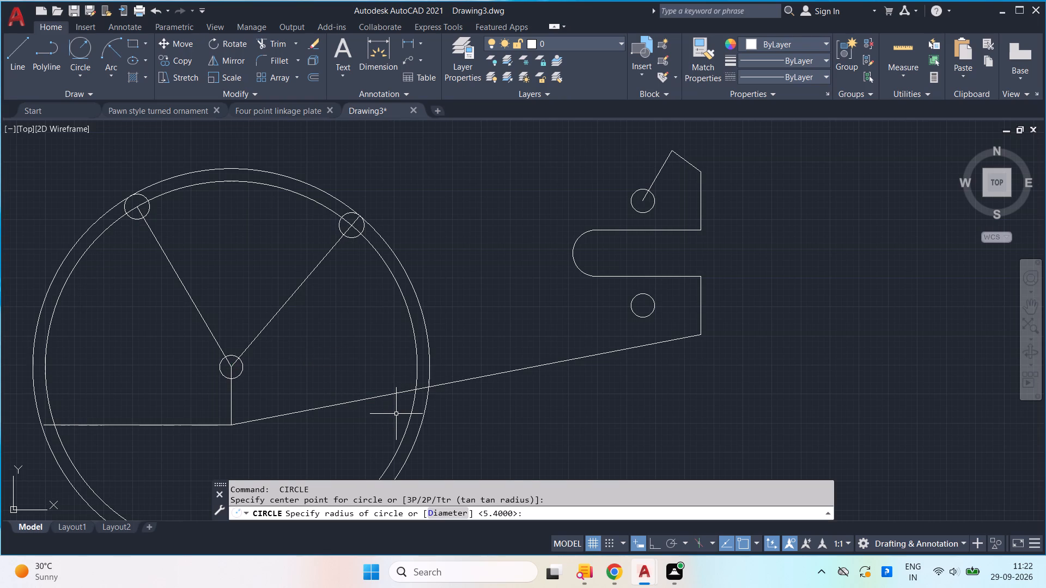
{"action": "key", "text": "space"}
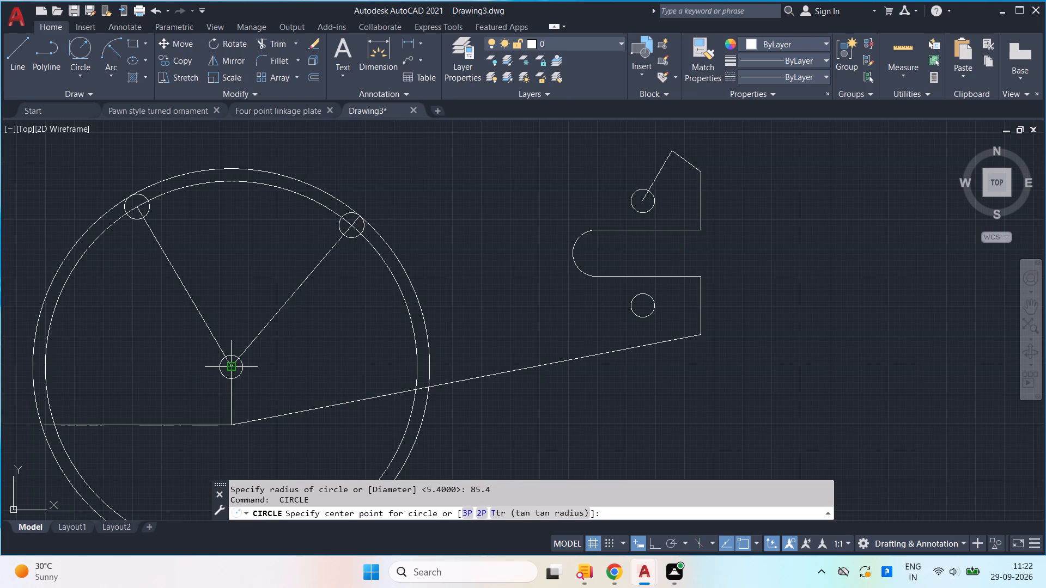
{"action": "left_click", "coordinate": [230, 368]}
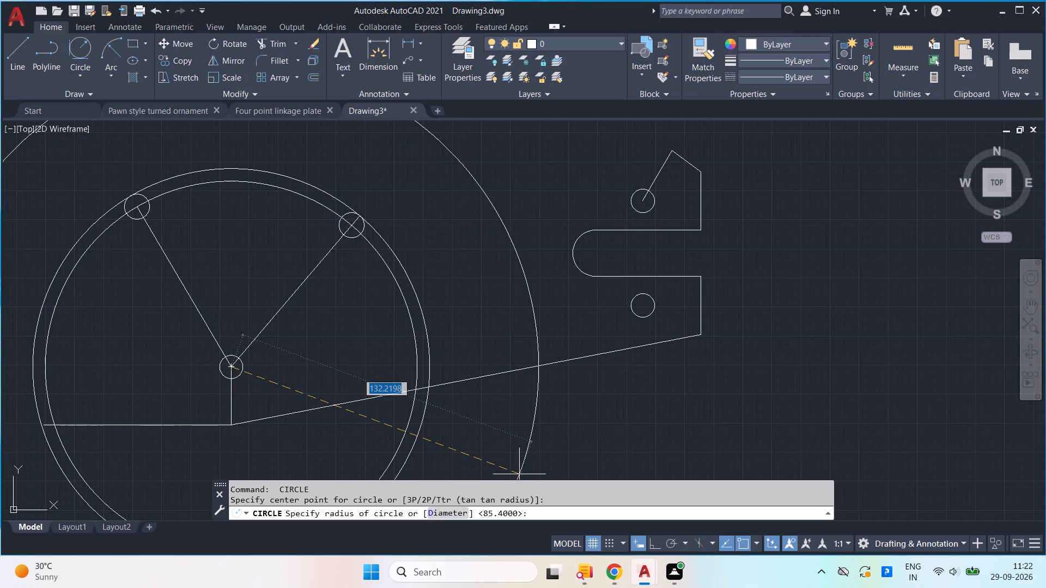
{"action": "type", "text": "74.6"}
{"action": "key", "text": "Return"}
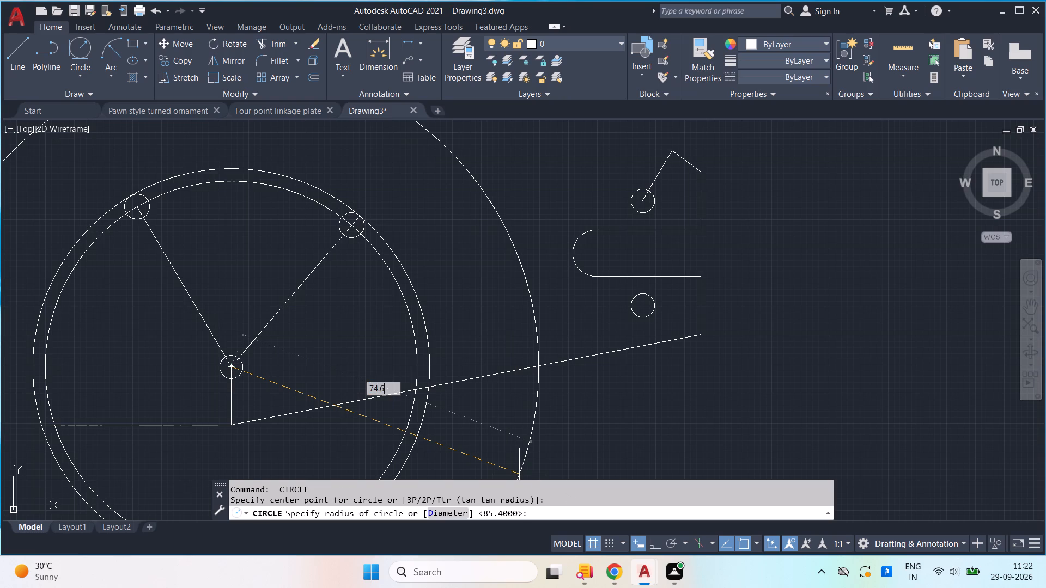
Trim the three large concentric circles to the upper arcs between the two radius 5.4 circles.
{"action": "type", "text": "tr"}
{"action": "key", "text": "Return"}
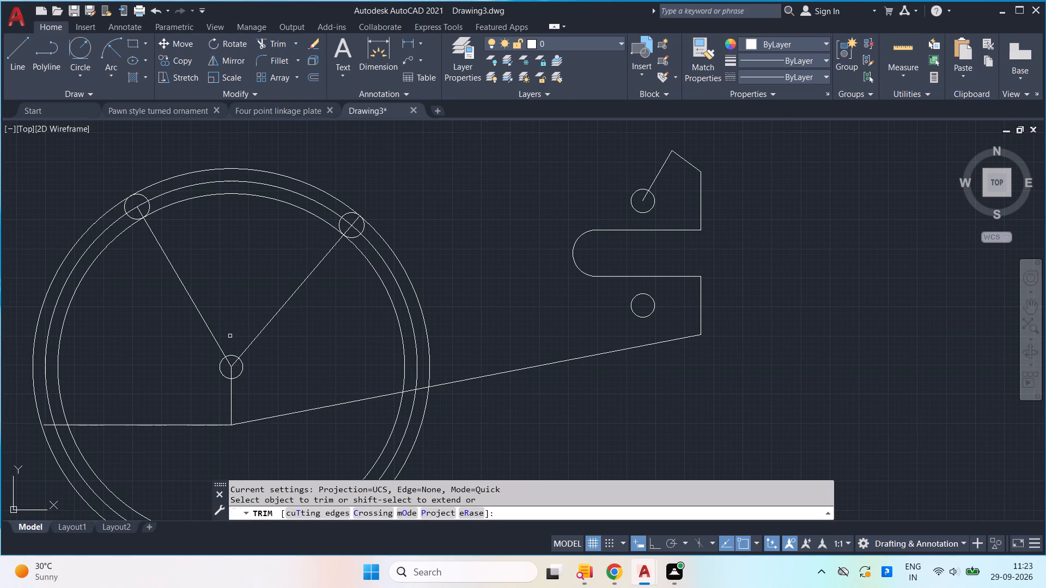
{"action": "left_click_drag", "start_coordinate": [66, 188], "coordinate": [138, 282]}
{"action": "left_click_drag", "start_coordinate": [349, 340], "coordinate": [358, 337]}
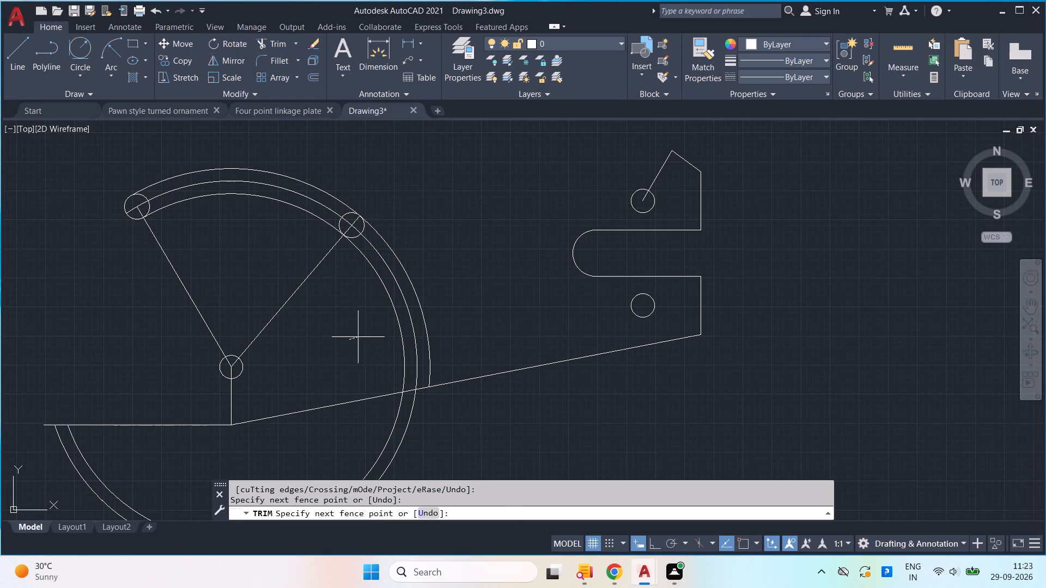
{"action": "left_click_drag", "start_coordinate": [358, 337], "coordinate": [457, 289]}
{"action": "left_click_drag", "start_coordinate": [365, 442], "coordinate": [399, 454]}
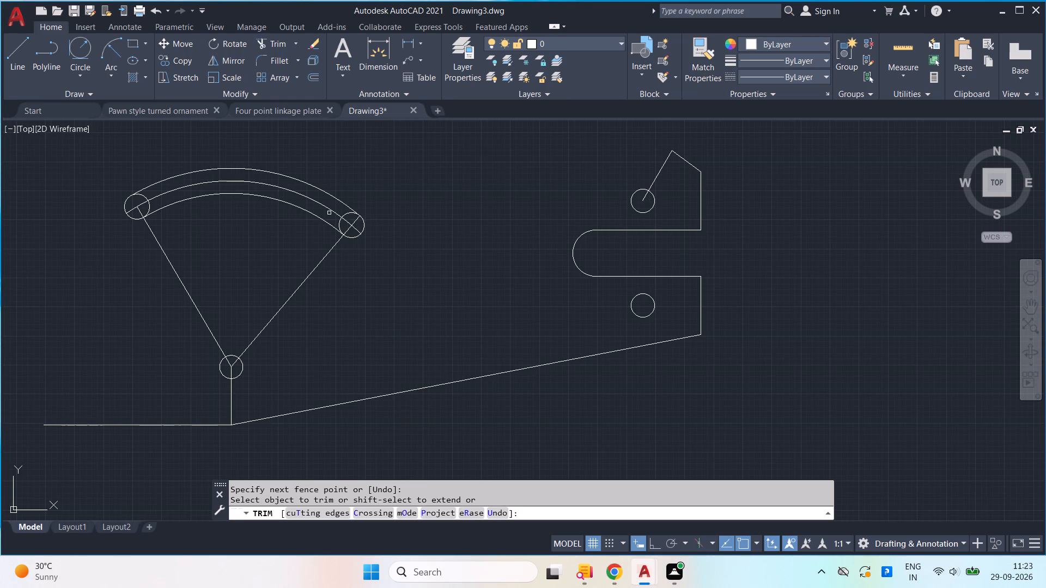
Trim away the middle arc and the line and circle portions inside the curved slot's end at the 50° line.
{"action": "scroll", "coordinate": [376, 220], "scroll_direction": "up", "scroll_amount": 1}
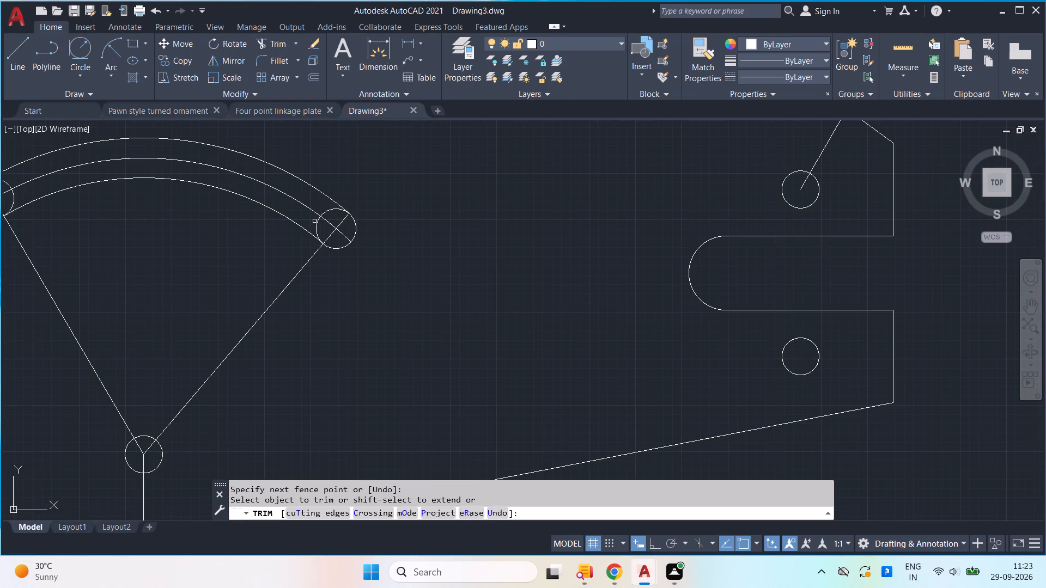
{"action": "left_click_drag", "start_coordinate": [311, 222], "coordinate": [331, 210]}
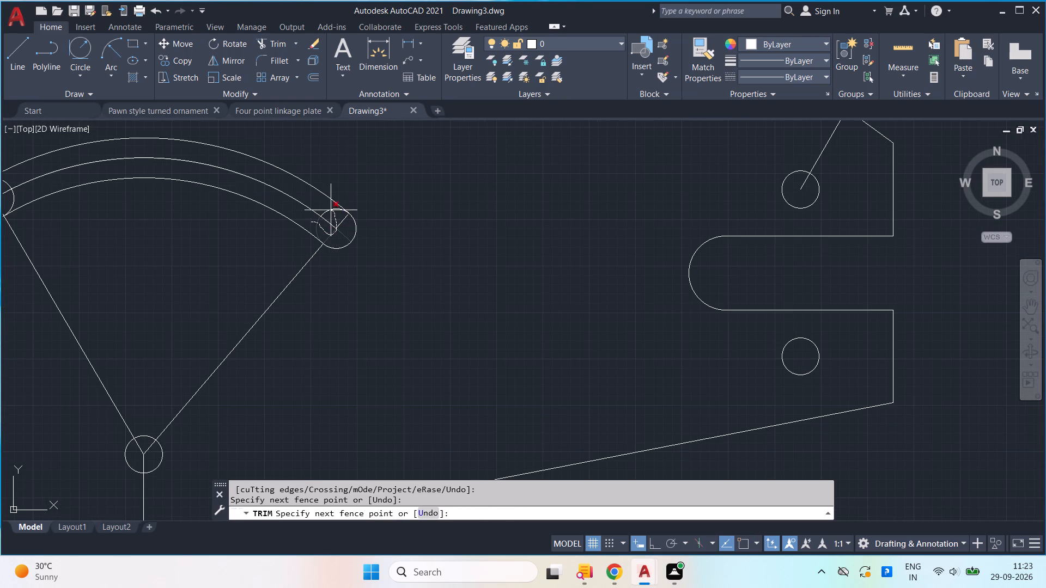
{"action": "left_click_drag", "start_coordinate": [331, 210], "coordinate": [342, 229]}
{"action": "left_click_drag", "start_coordinate": [336, 219], "coordinate": [327, 225]}
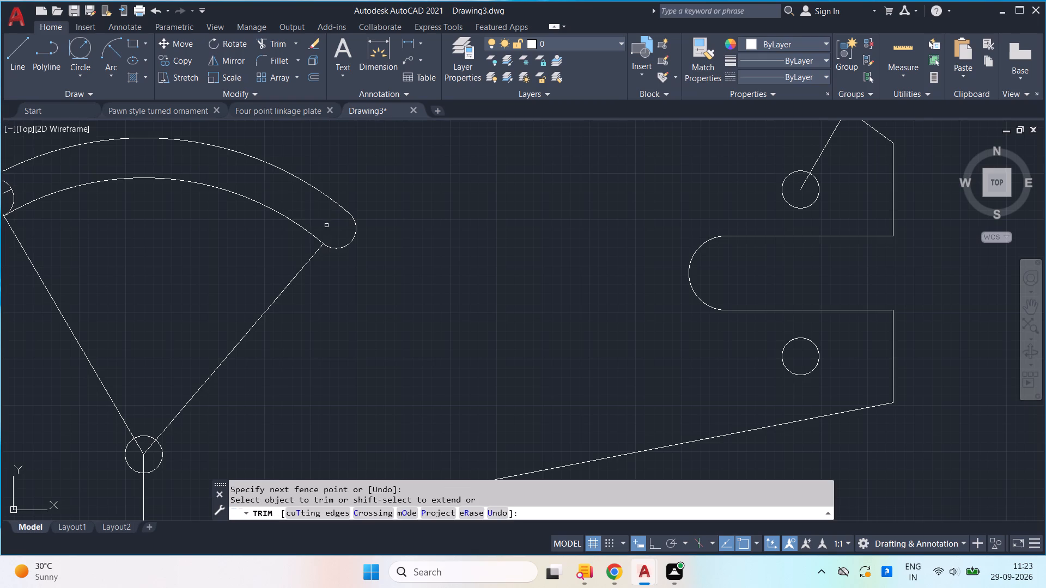
Trim away the middle arc and the line and circle portions inside the curved slot's end at the 120° line.
{"action": "middle_click_drag", "start_coordinate": [178, 181], "coordinate": [441, 253]}
{"action": "left_click_drag", "start_coordinate": [282, 254], "coordinate": [257, 260]}
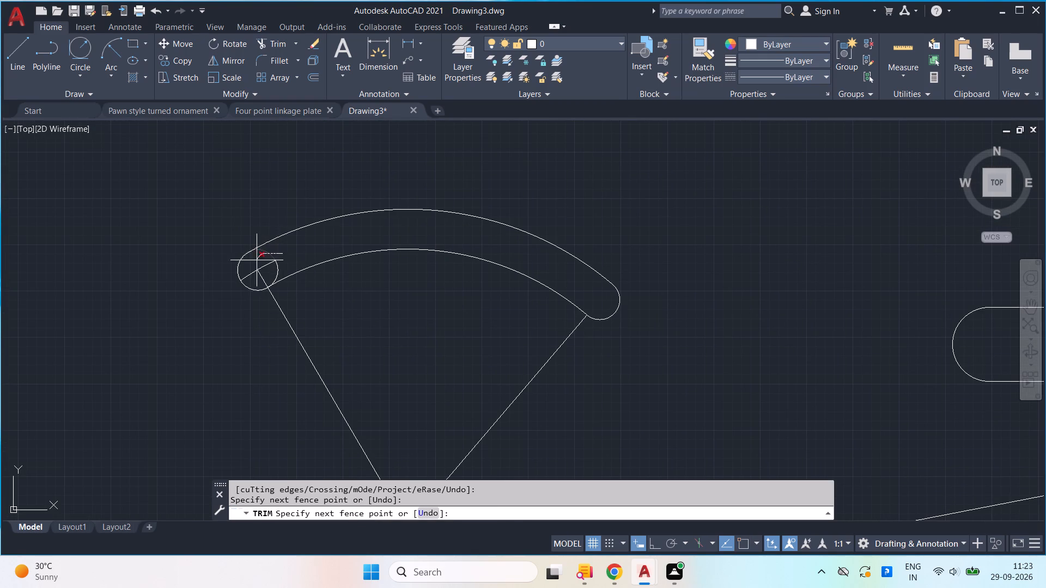
{"action": "left_click_drag", "start_coordinate": [257, 260], "coordinate": [267, 269]}
{"action": "key", "text": "Escape"}
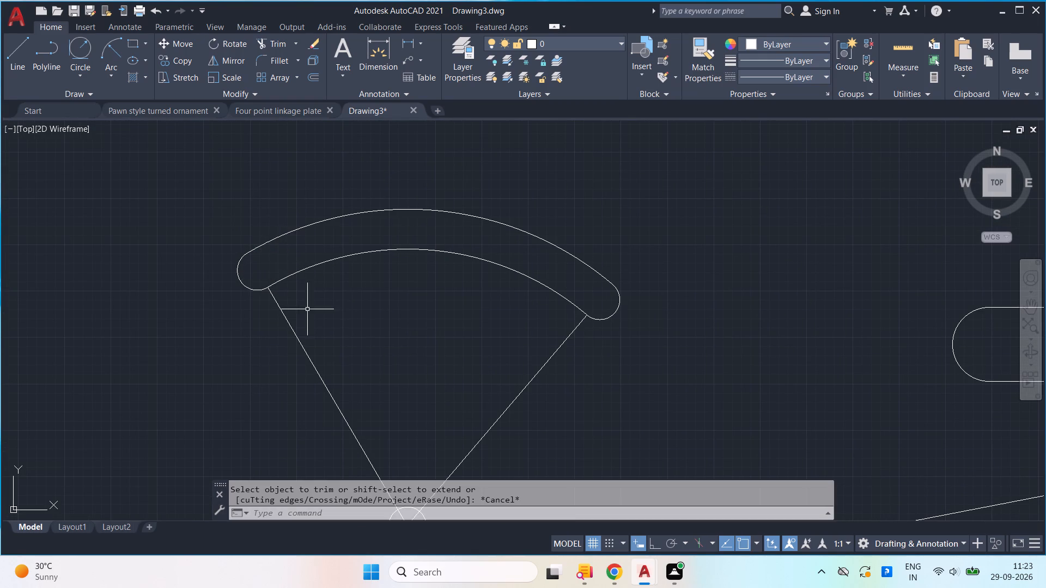
Erase the two angled construction lines running from the lower hole's center to the curved slot's ends.
{"action": "scroll", "coordinate": [524, 330], "scroll_direction": "down", "scroll_amount": 1}
{"action": "left_click_drag", "start_coordinate": [532, 388], "coordinate": [494, 379]}
{"action": "left_click", "coordinate": [198, 333]}
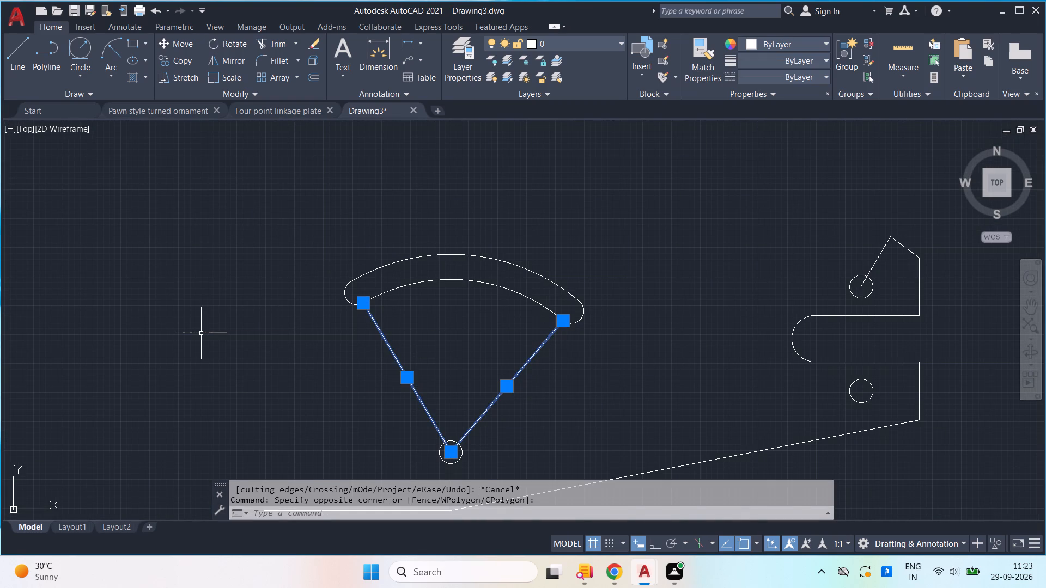
{"action": "key", "text": "Delete"}
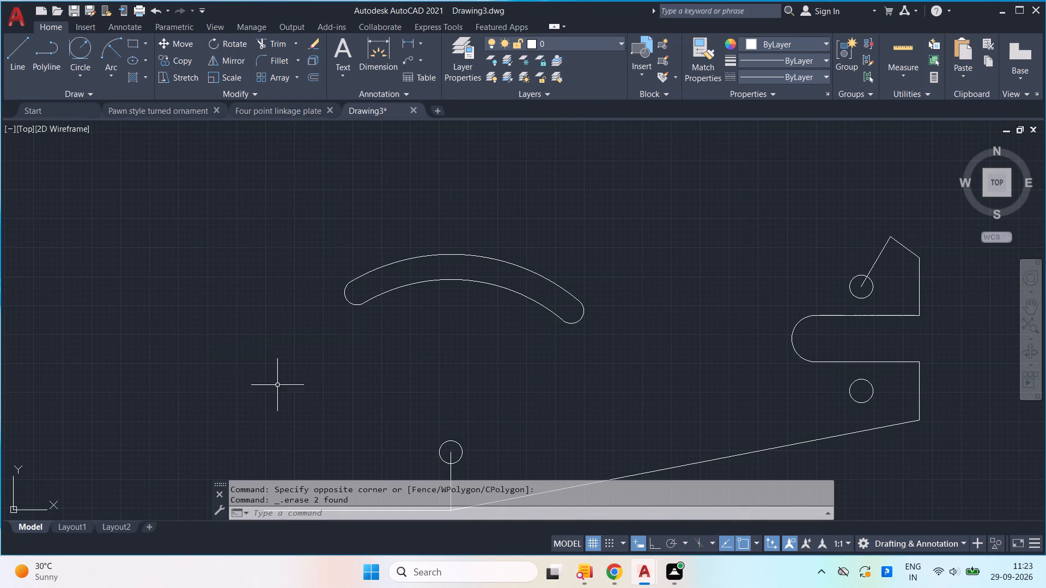
With Ortho on, draw a vertical line about 111.36 long upward from the free end of the bottom edge.
{"action": "scroll", "coordinate": [351, 393], "scroll_direction": "down", "scroll_amount": 1}
{"action": "middle_click_drag", "start_coordinate": [581, 371], "coordinate": [562, 322]}
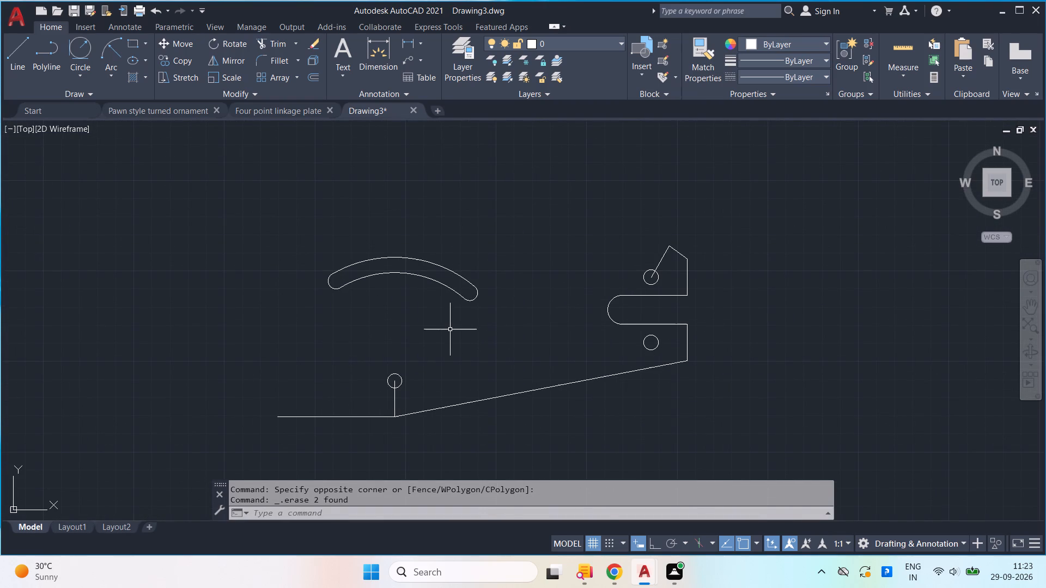
{"action": "key", "text": "l"}
{"action": "key", "text": "Return"}
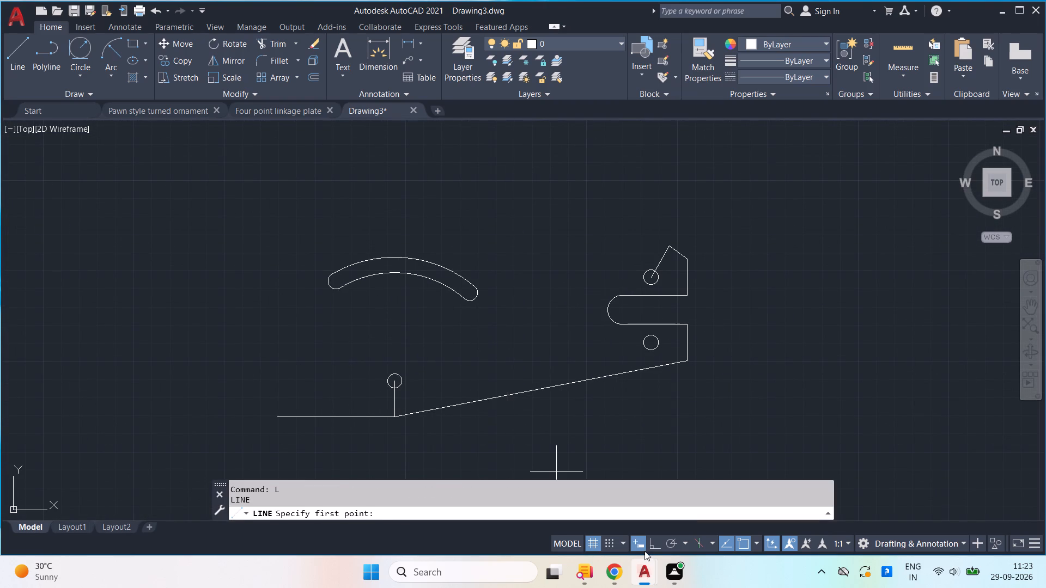
{"action": "left_click", "coordinate": [652, 549]}
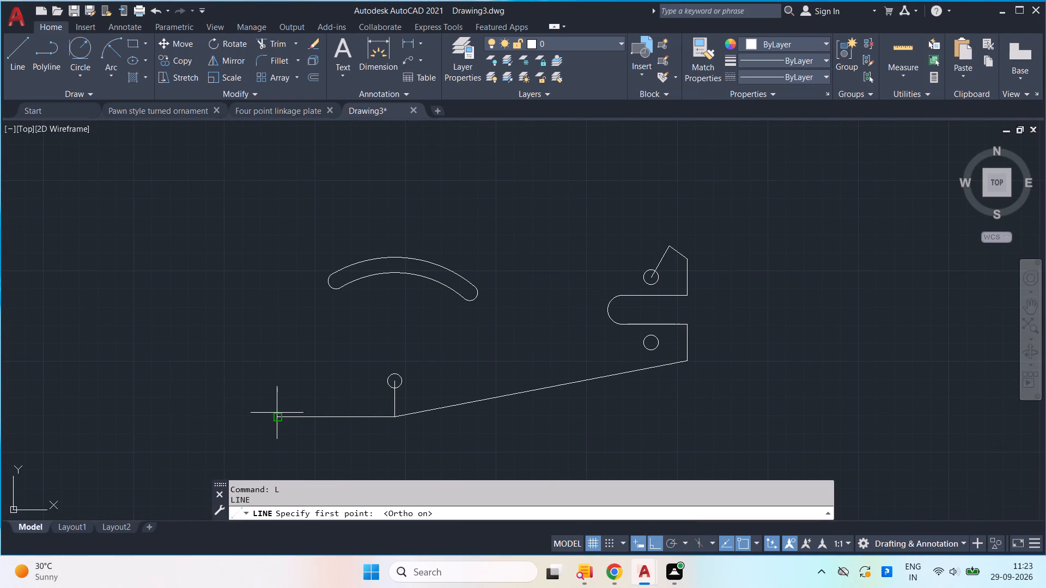
{"action": "left_click", "coordinate": [278, 414]}
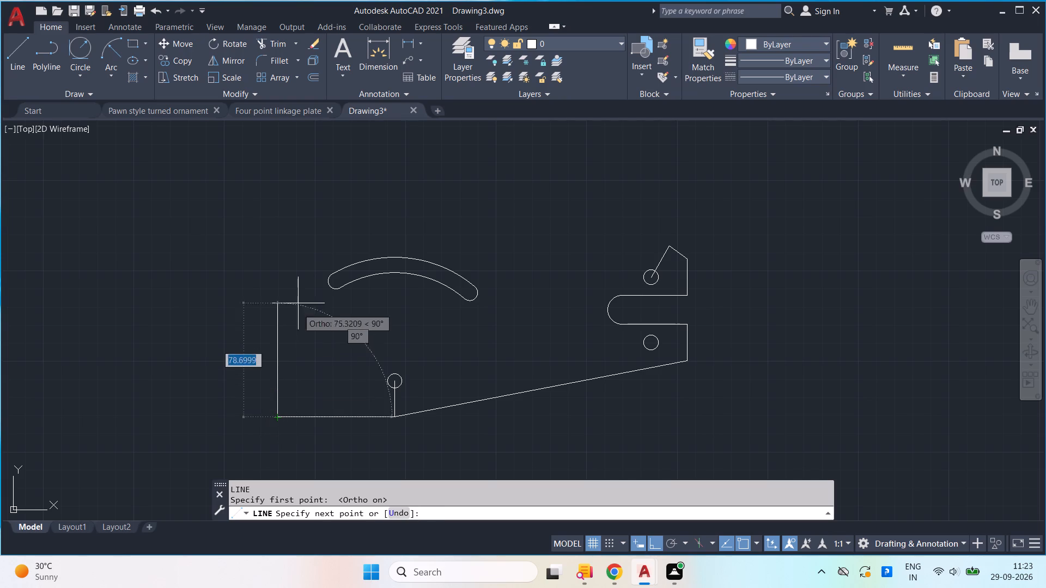
{"action": "left_click", "coordinate": [305, 256]}
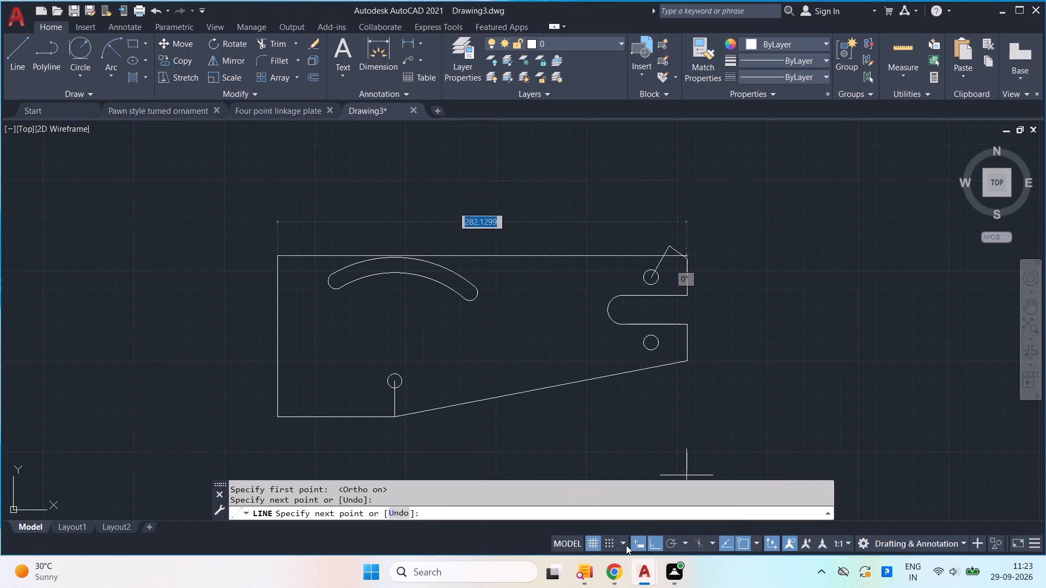
With Ortho off, continue with a line about 187.4 long at about 24°, and a line down to the endpoint of the short sloped edge.
{"action": "left_click", "coordinate": [649, 542]}
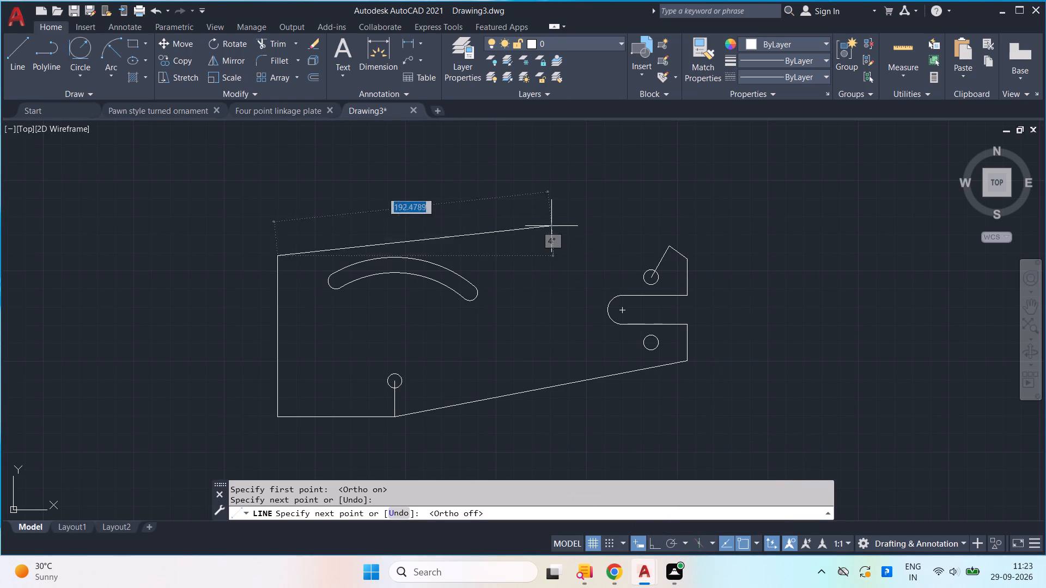
{"action": "middle_click_drag", "start_coordinate": [544, 170], "coordinate": [444, 241]}
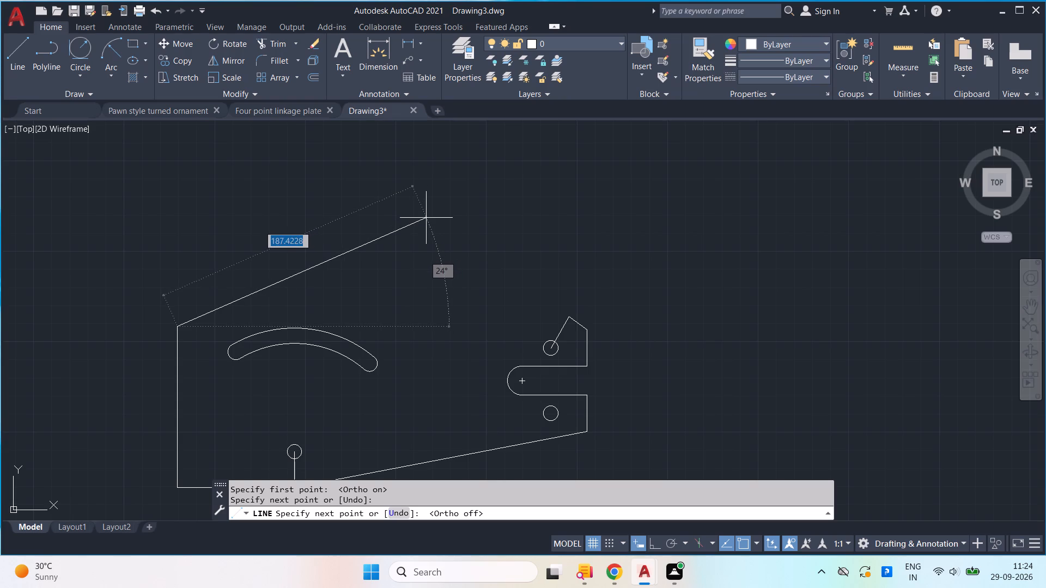
{"action": "left_click", "coordinate": [426, 218]}
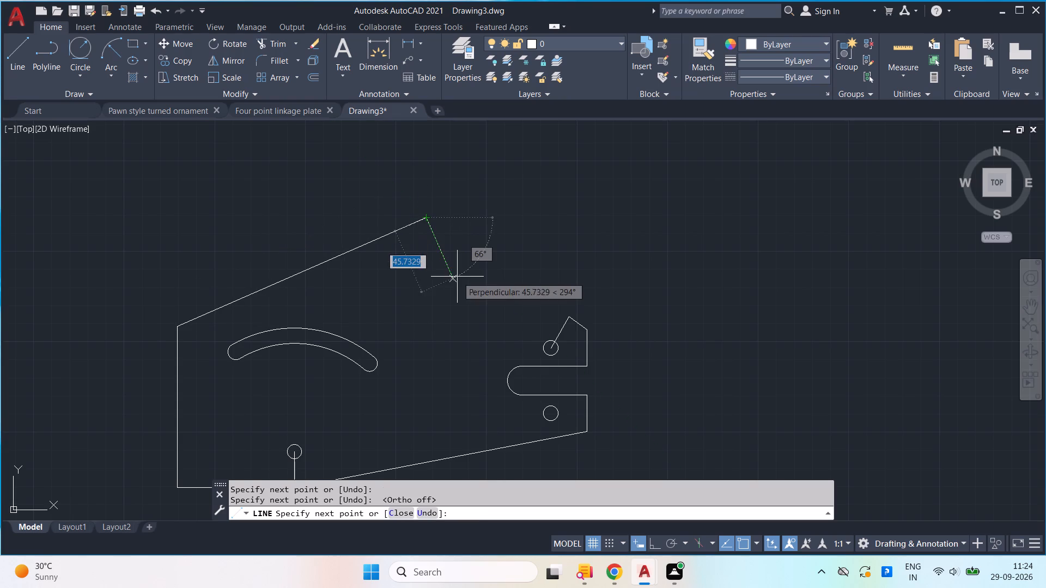
{"action": "left_click", "coordinate": [571, 315]}
{"action": "key", "text": "space"}
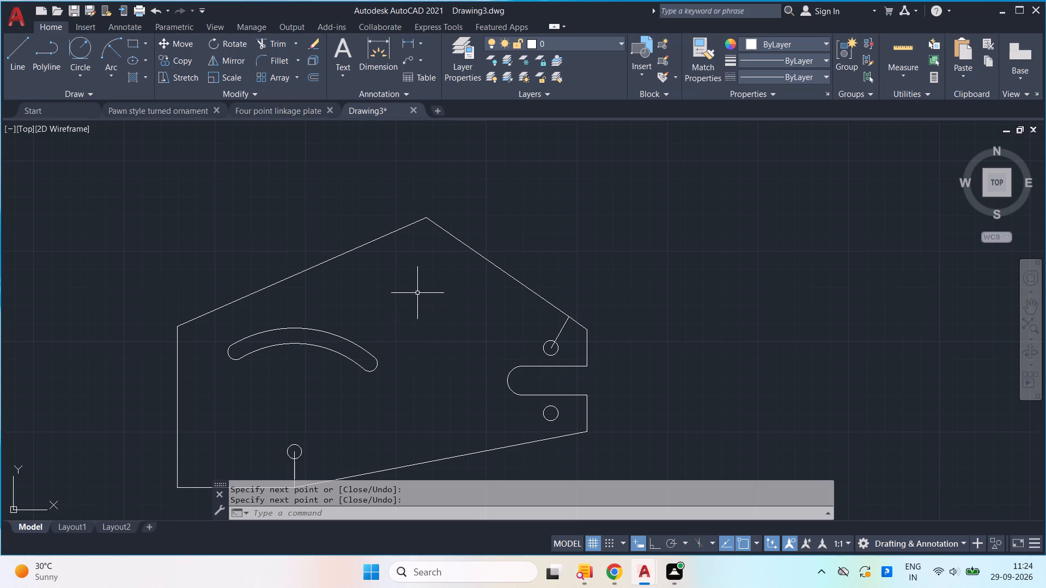
Draw a 25-long vertical construction line straight down from the apex of the outline.
{"action": "key", "text": "l"}
{"action": "key", "text": "Return"}
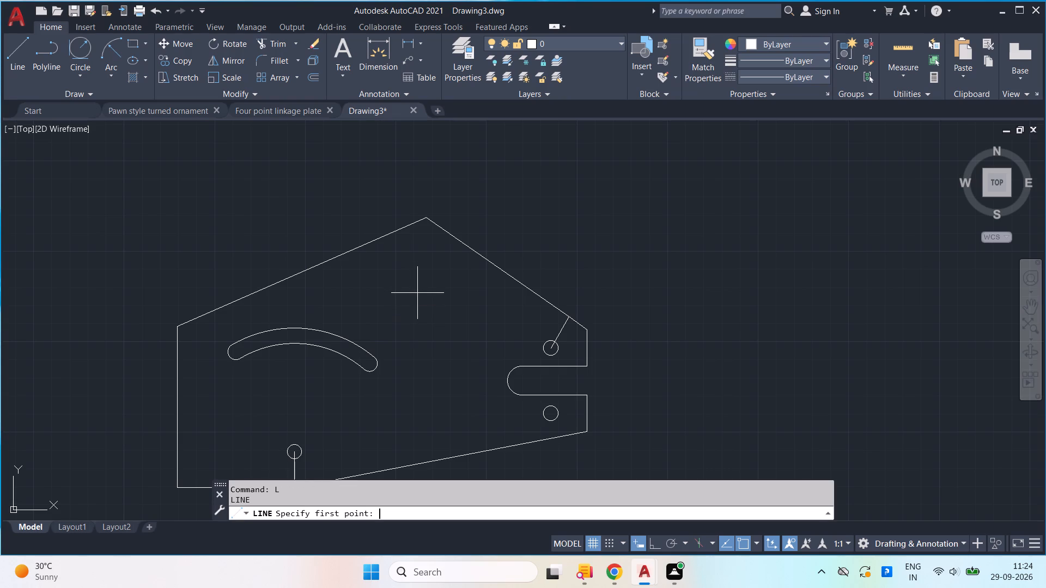
{"action": "left_click", "coordinate": [423, 214]}
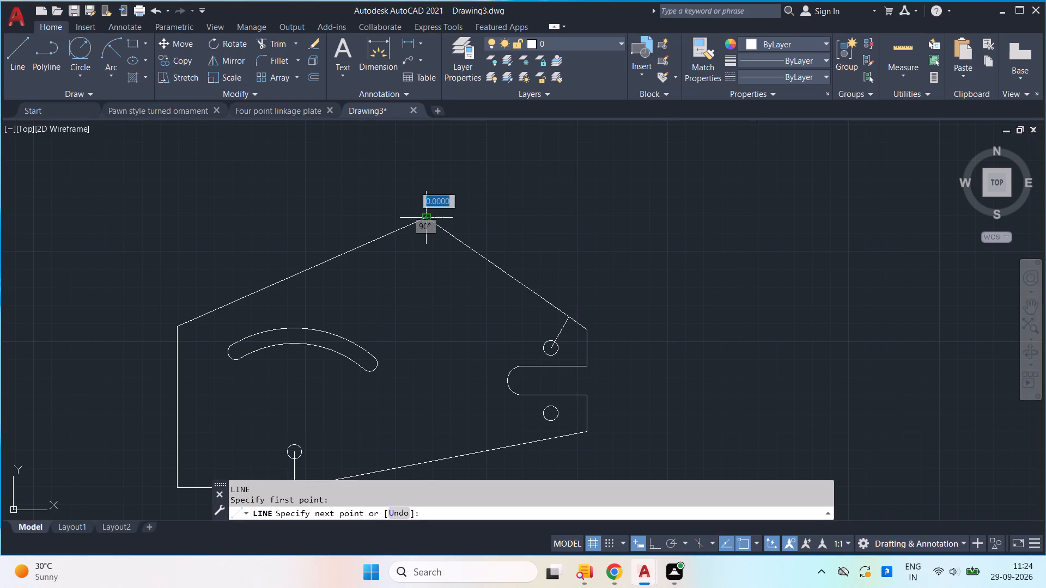
{"action": "key", "text": "2"}
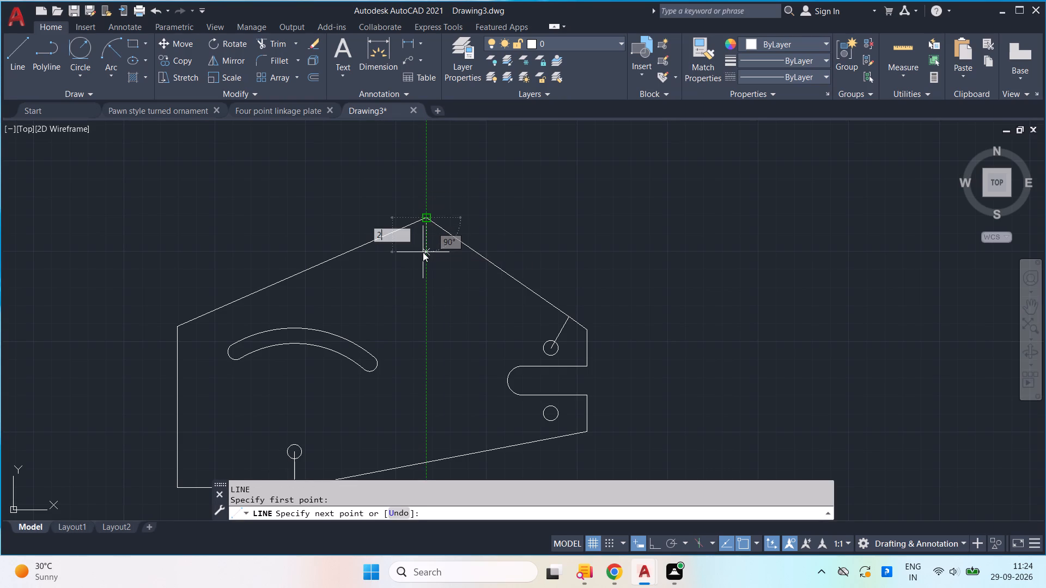
{"action": "key", "text": "5"}
{"action": "key", "text": "Return"}
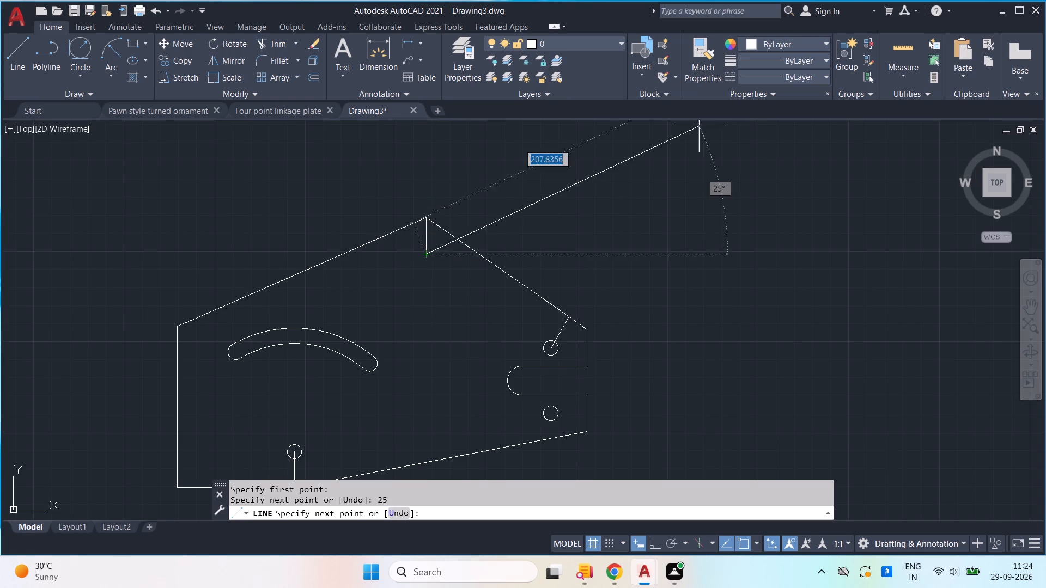
{"action": "key", "text": "space"}
Draw a radius 5 circle centered on the lower end of the vertical line below the apex.
{"action": "key", "text": "c"}
{"action": "key", "text": "Return"}
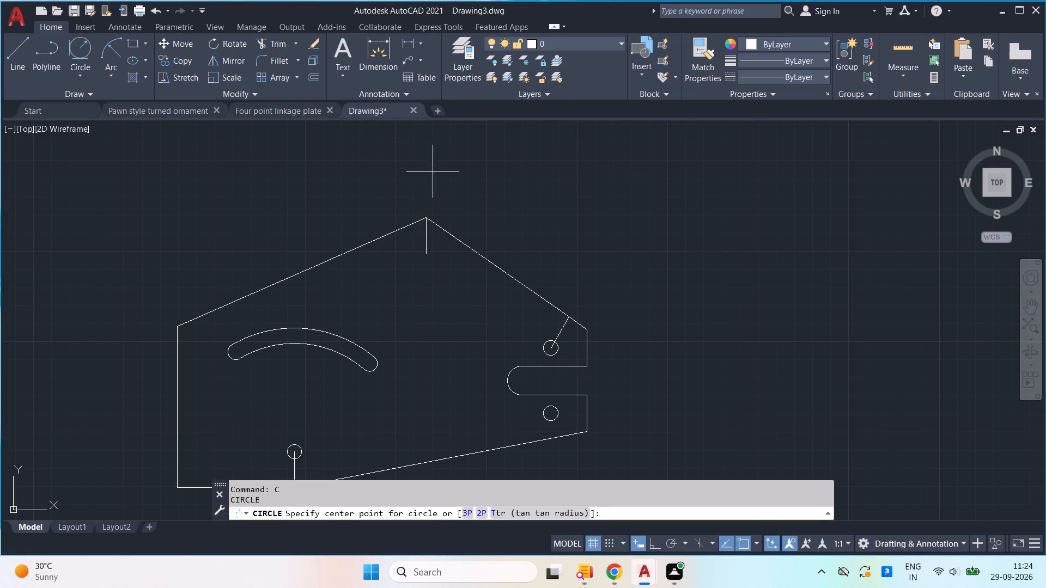
{"action": "left_click", "coordinate": [422, 258]}
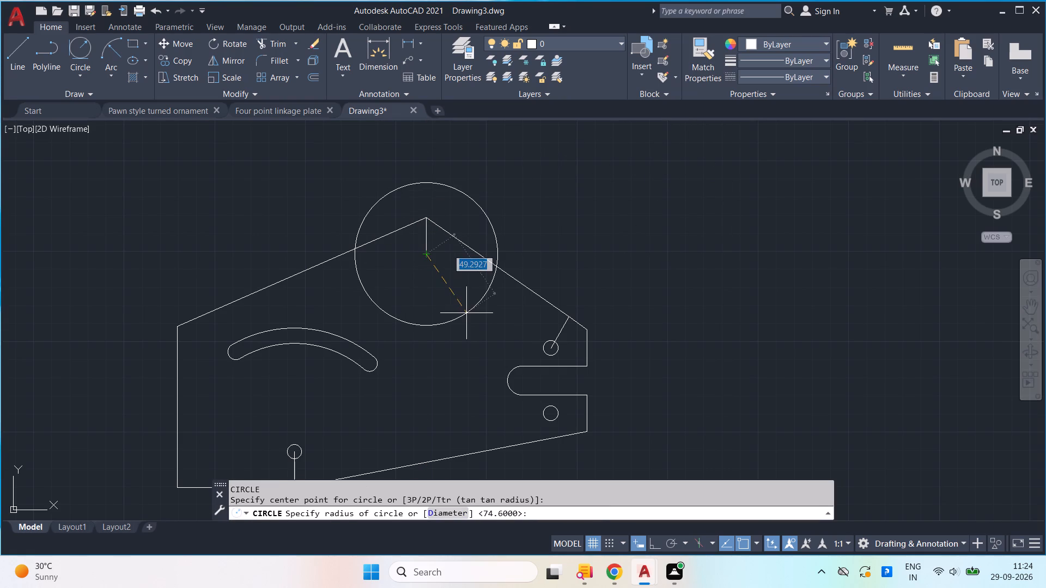
{"action": "key", "text": "5"}
{"action": "key", "text": "Return"}
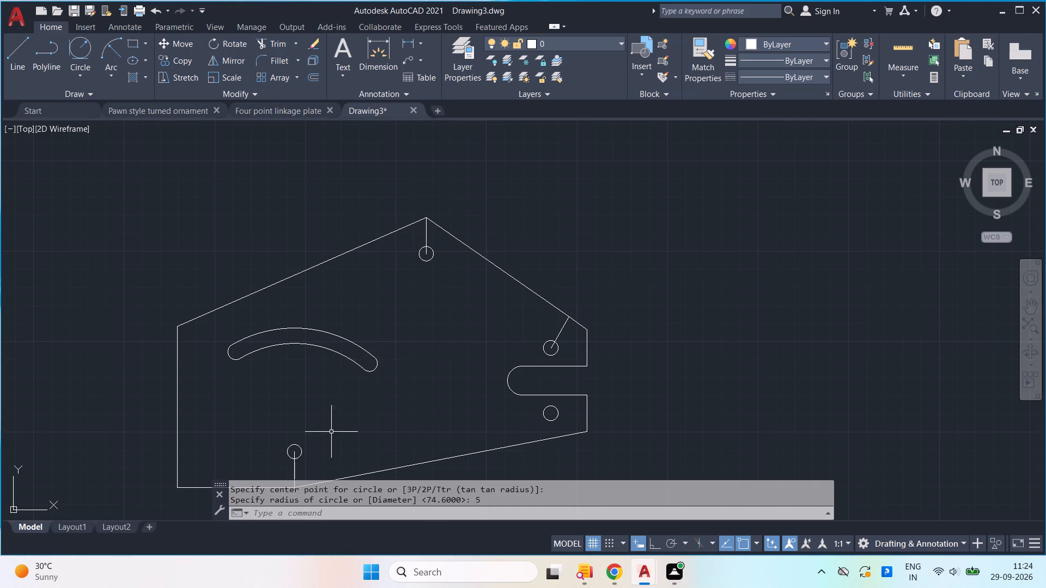
Erase the three short construction lines connecting the outline to the apex hole, the hole above the open slot and the bottom hole.
{"action": "scroll", "coordinate": [388, 387], "scroll_direction": "up", "scroll_amount": 1}
{"action": "left_click", "coordinate": [451, 149]}
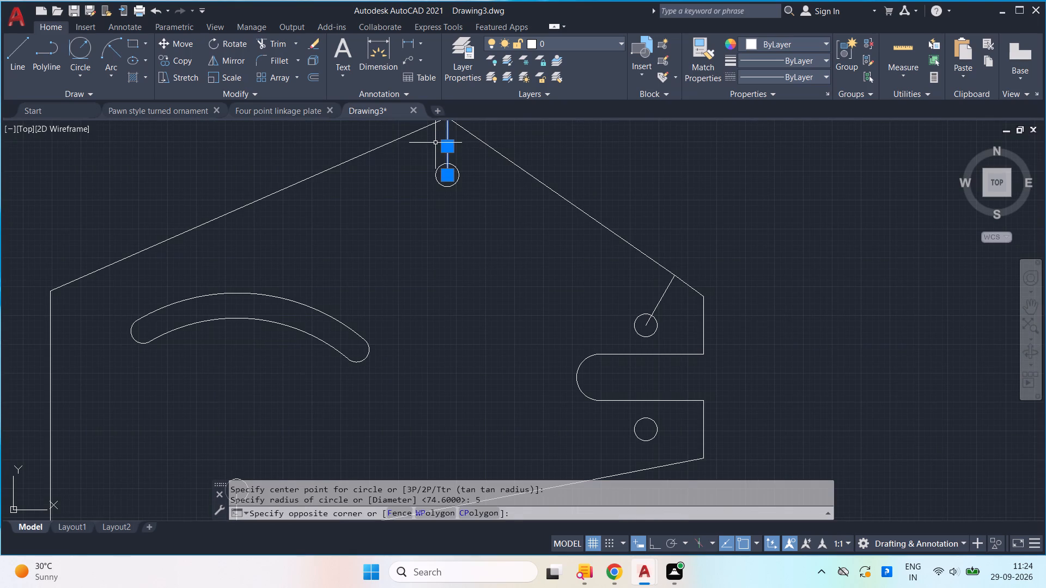
{"action": "left_click", "coordinate": [435, 143]}
{"action": "left_click", "coordinate": [677, 312]}
{"action": "left_click", "coordinate": [658, 290]}
{"action": "scroll", "coordinate": [633, 317], "scroll_direction": "down", "scroll_amount": 2}
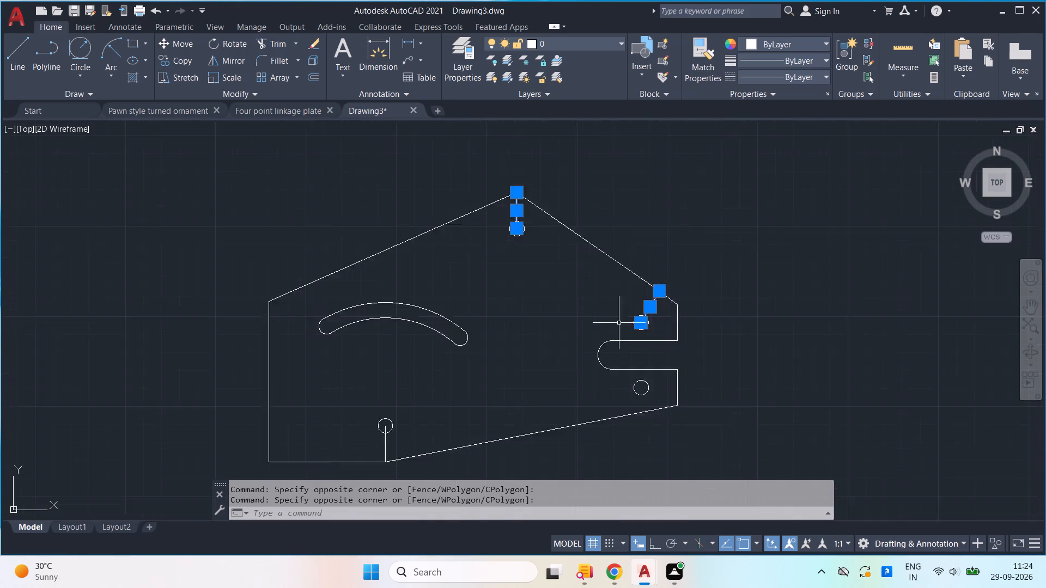
{"action": "scroll", "coordinate": [477, 380], "scroll_direction": "up", "scroll_amount": 2}
{"action": "left_click", "coordinate": [478, 433]}
{"action": "left_click", "coordinate": [446, 428]}
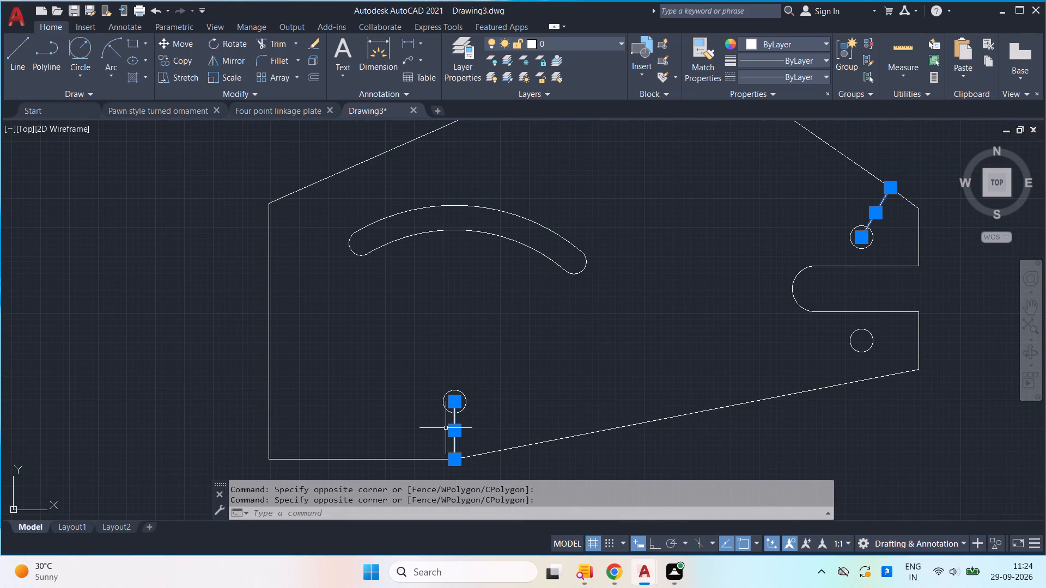
{"action": "key", "text": "Delete"}
{"action": "scroll", "coordinate": [451, 432], "scroll_direction": "down", "scroll_amount": 1}
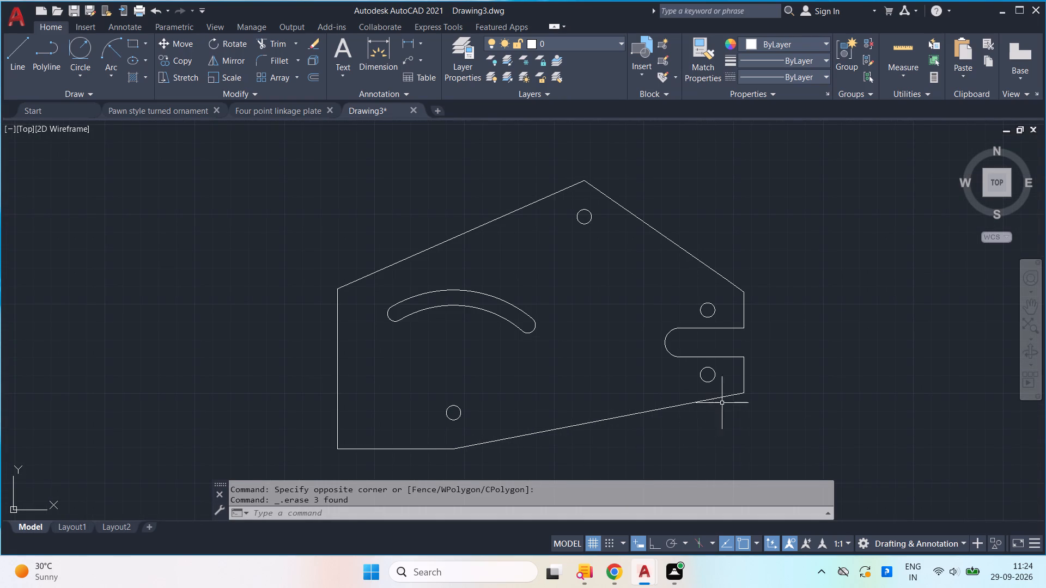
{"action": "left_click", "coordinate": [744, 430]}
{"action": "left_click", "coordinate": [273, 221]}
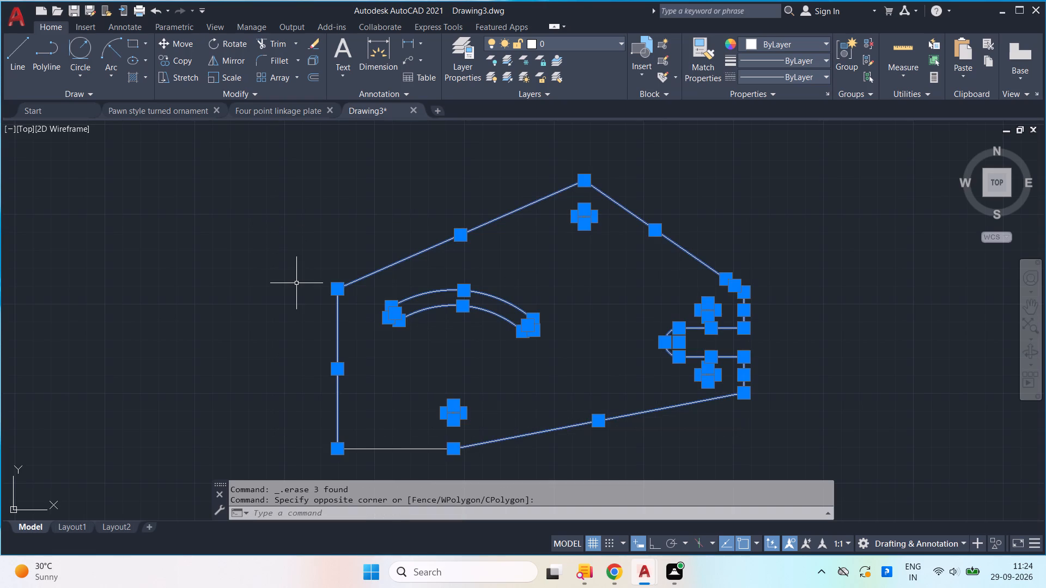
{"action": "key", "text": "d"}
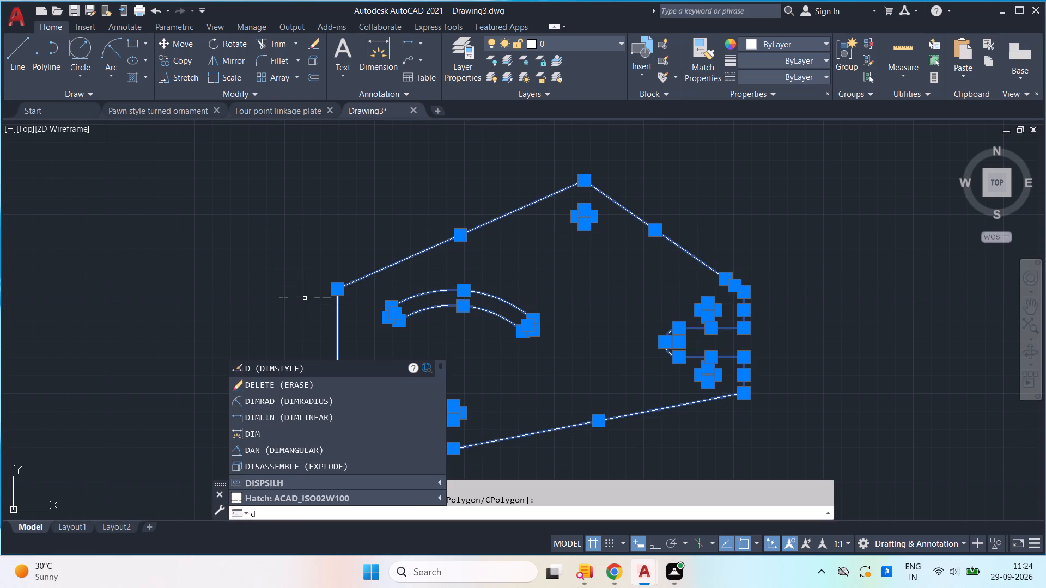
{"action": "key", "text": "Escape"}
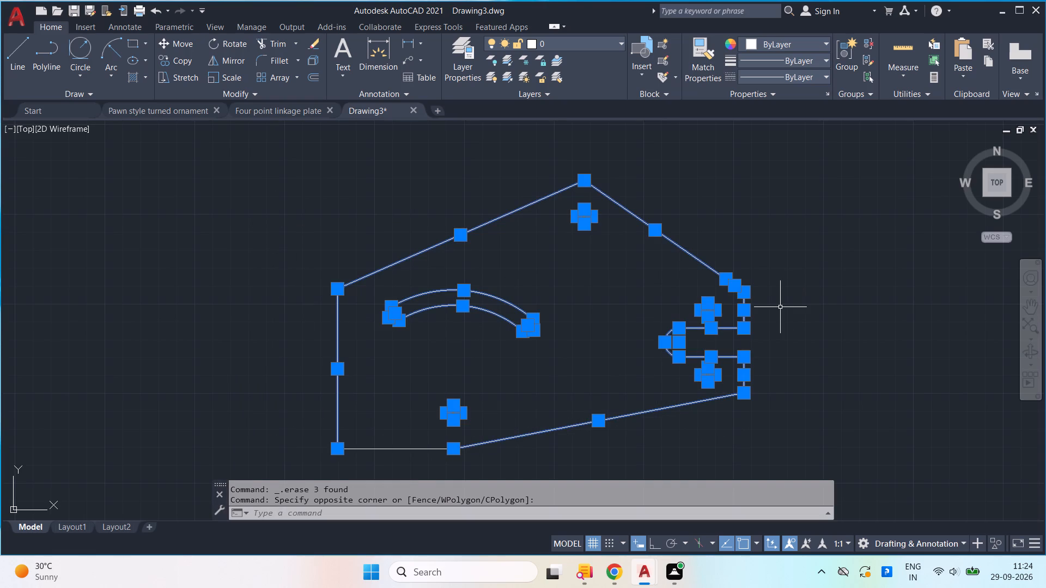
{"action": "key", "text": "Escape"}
Save the drawing in Documents under the name Curved slot alignment bracket.
{"action": "key", "text": "ctrl+s"}
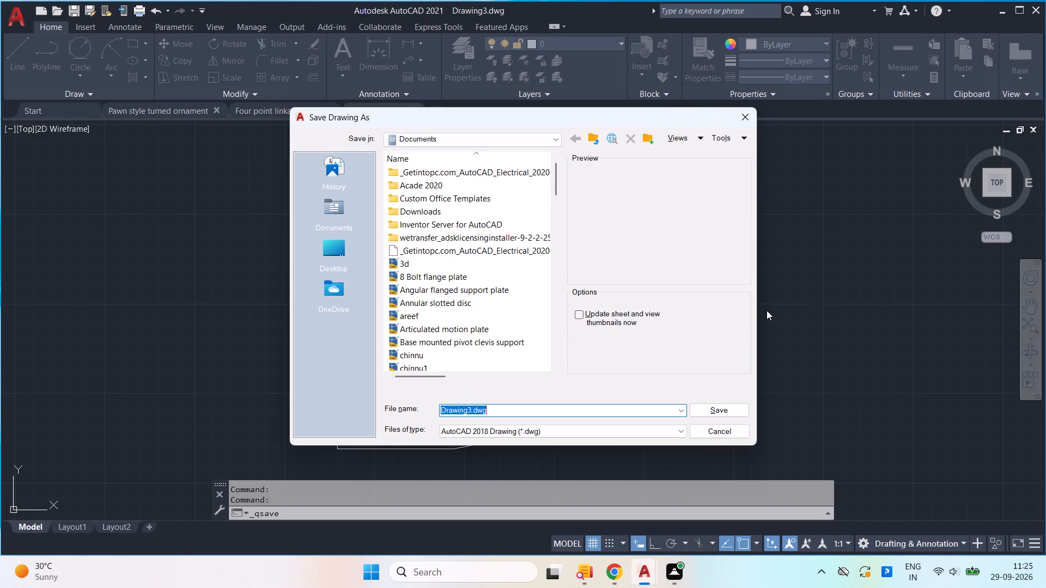
{"action": "type", "text": "Cu"}
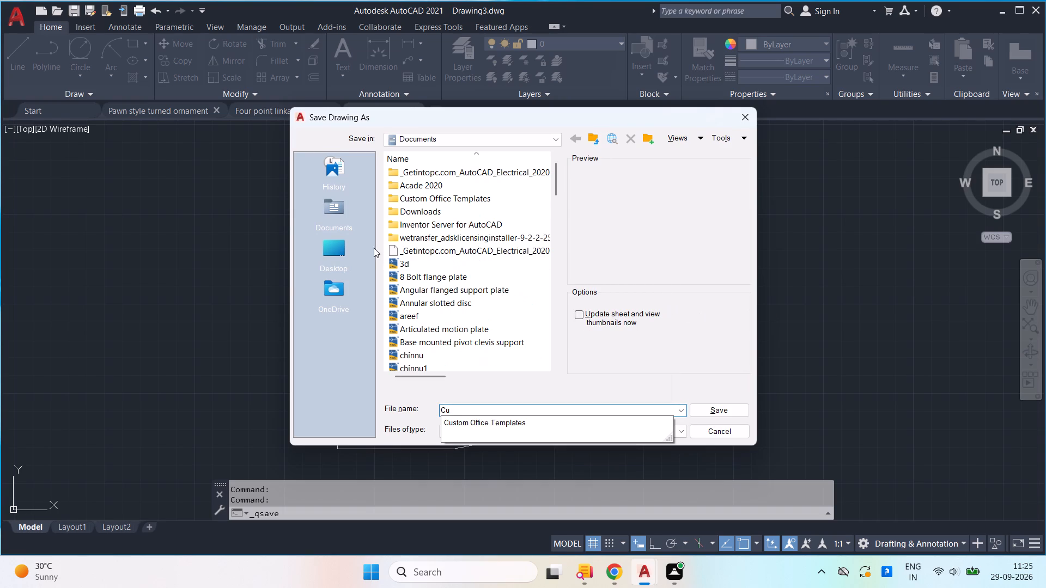
{"action": "left_click", "coordinate": [351, 231]}
{"action": "left_click", "coordinate": [487, 404]}
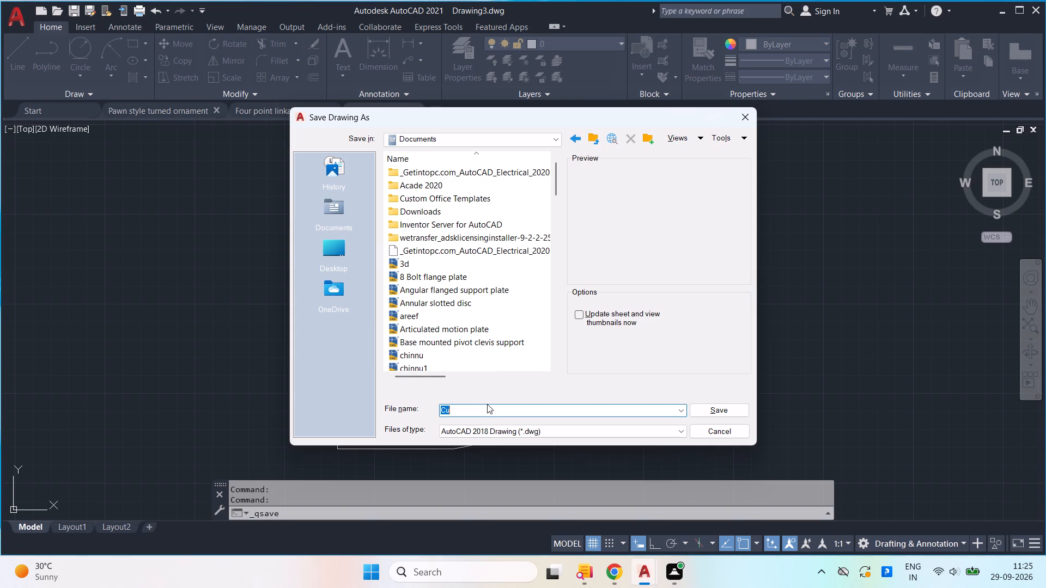
{"action": "key", "text": "BackSpace"}
{"action": "type", "text": "Curved slot"}
{"action": "key", "text": "space"}
{"action": "type", "text": "ak"}
{"action": "key", "text": "BackSpace"}
{"action": "key", "text": "BackSpace"}
{"action": "type", "text": "ali"}
{"action": "type", "text": "gnment bracket"}
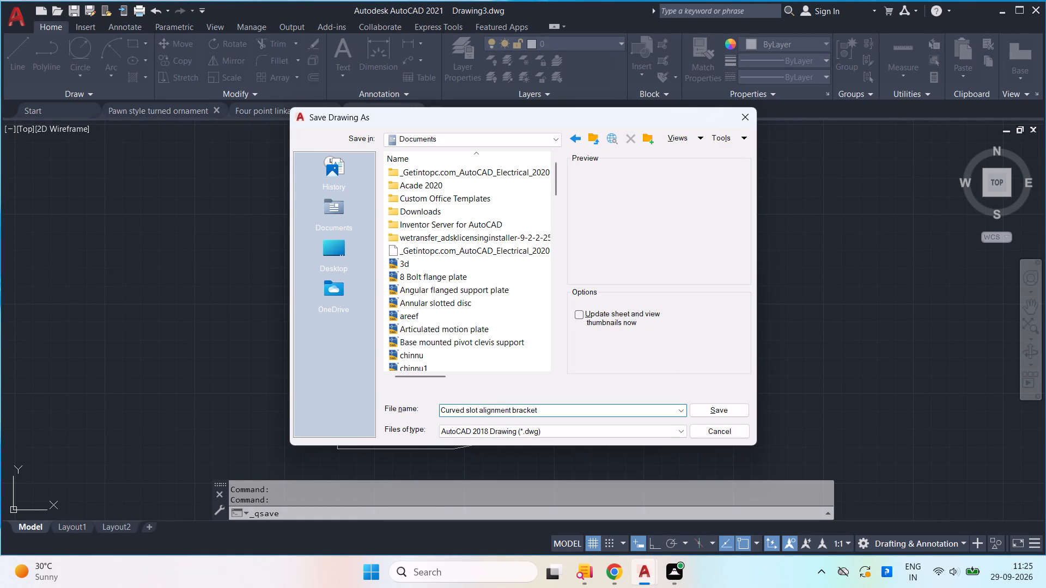
{"action": "left_click", "coordinate": [719, 404]}
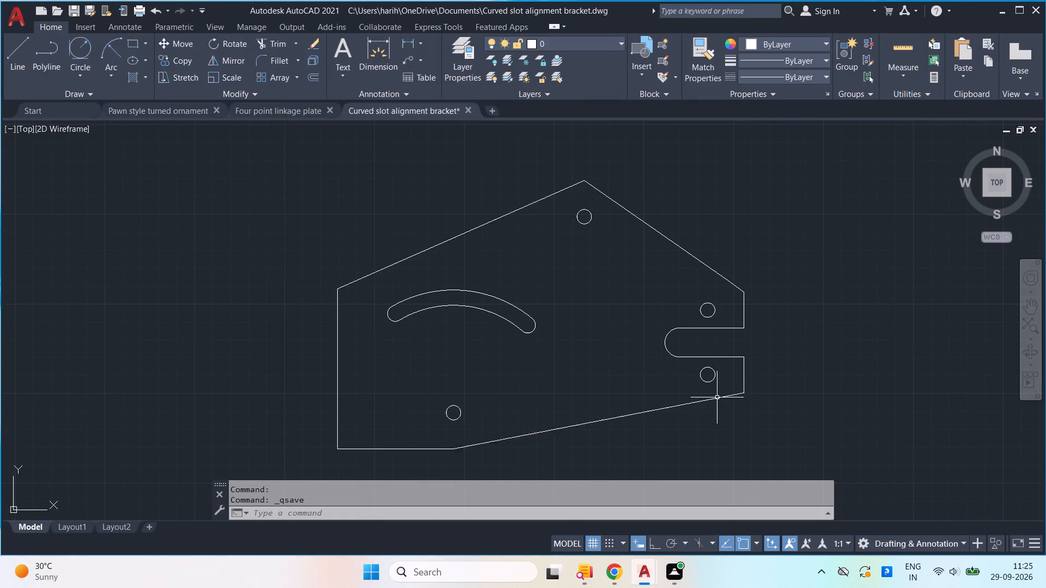
Turn off command logging with LOGFILEOFF.
{"action": "left_click", "coordinate": [425, 517]}
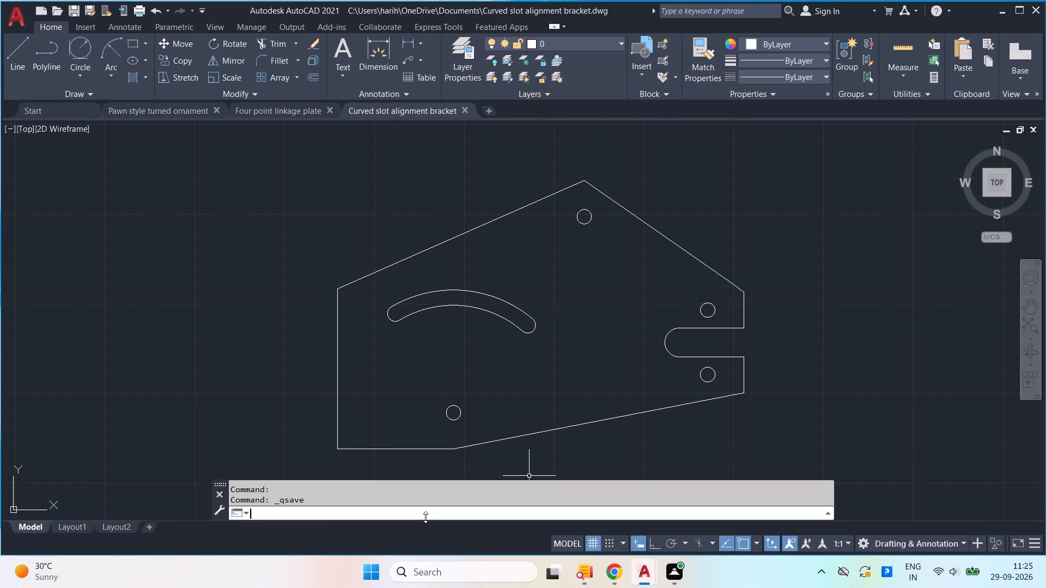
{"action": "type", "text": "log"}
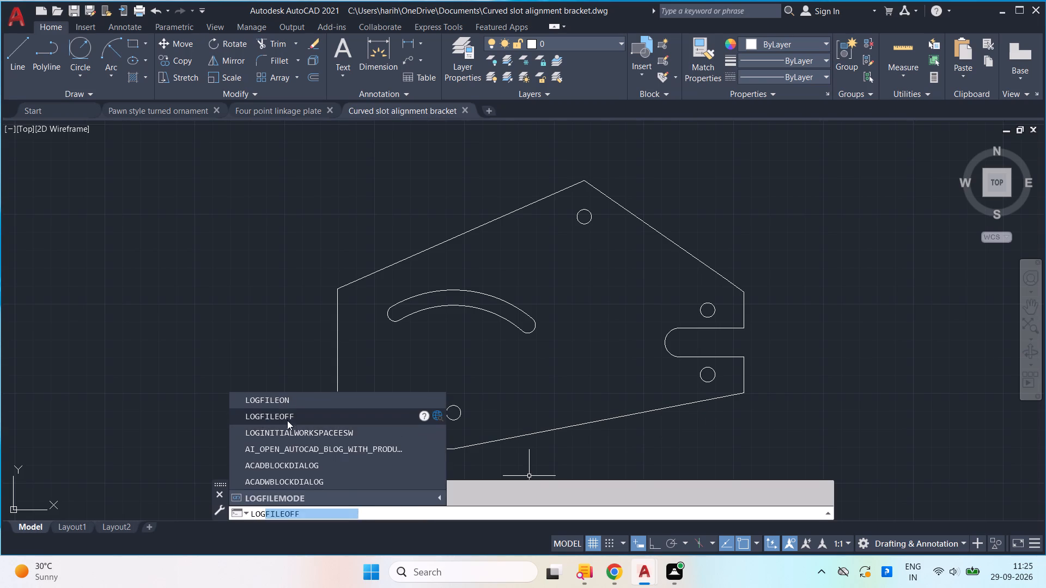
{"action": "left_click", "coordinate": [287, 419]}
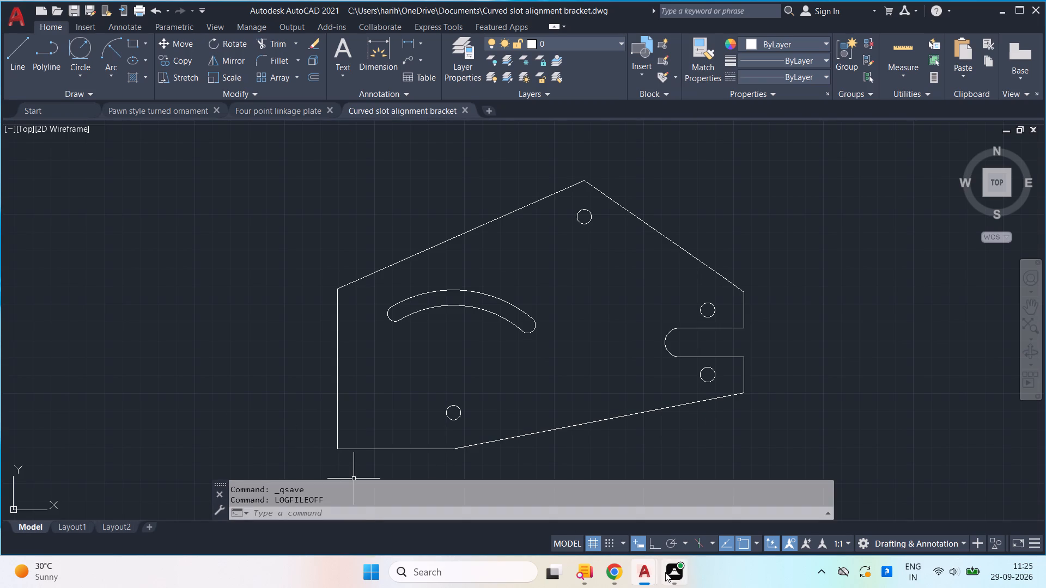